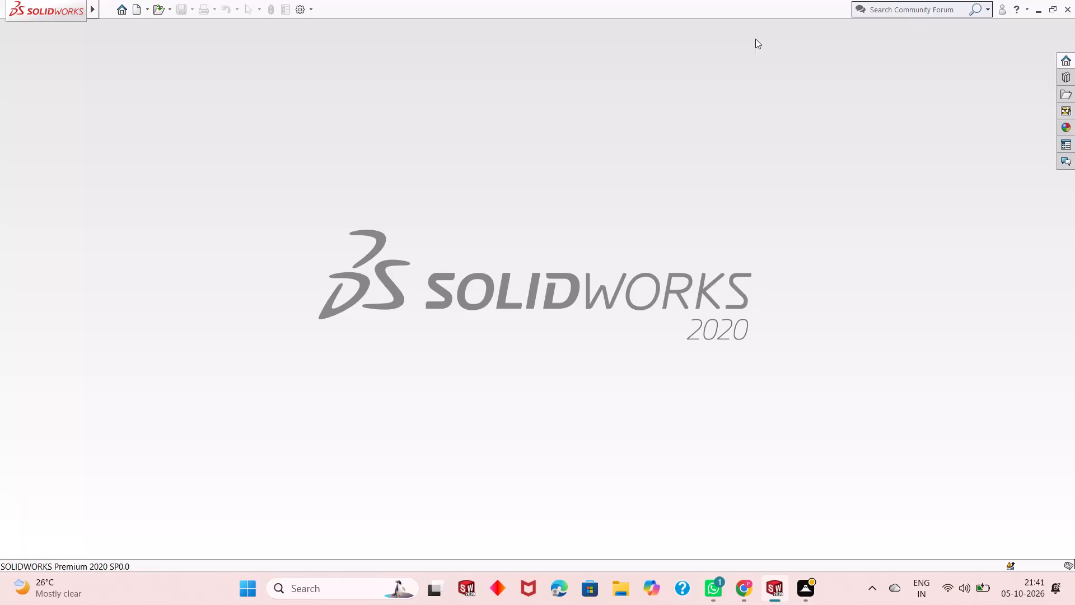
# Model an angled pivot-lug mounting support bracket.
# Create a new part document.
pyautogui.click(137, 4)
pyautogui.doubleClick(283, 288)
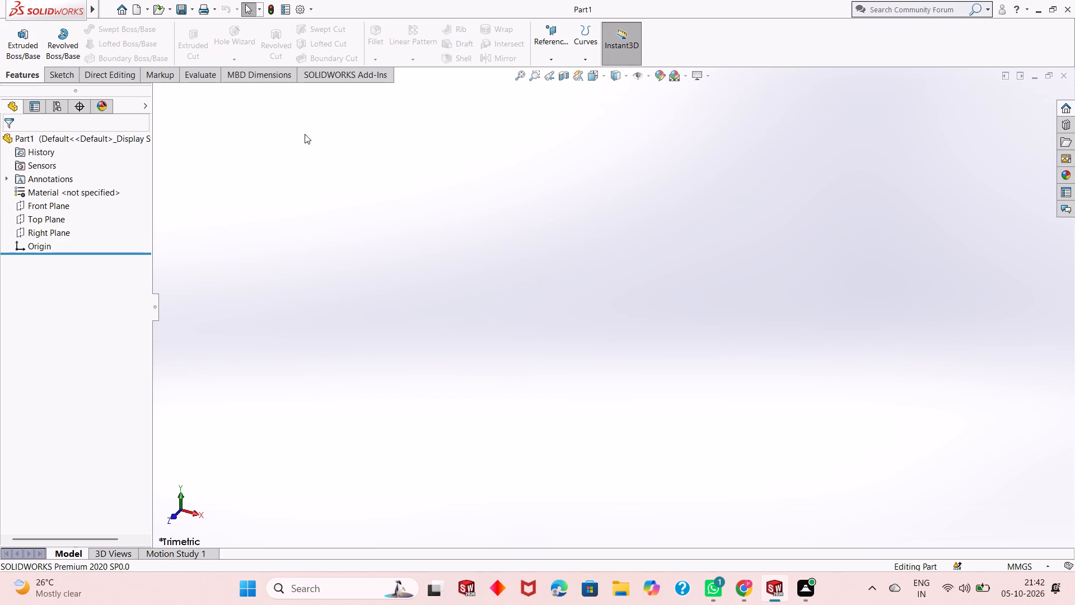
# On the Front Plane, sketch a 102.5 mm vertical line up from the origin, followed by a 215 mm horizontal line extending in +X.
pyautogui.click(52, 208)
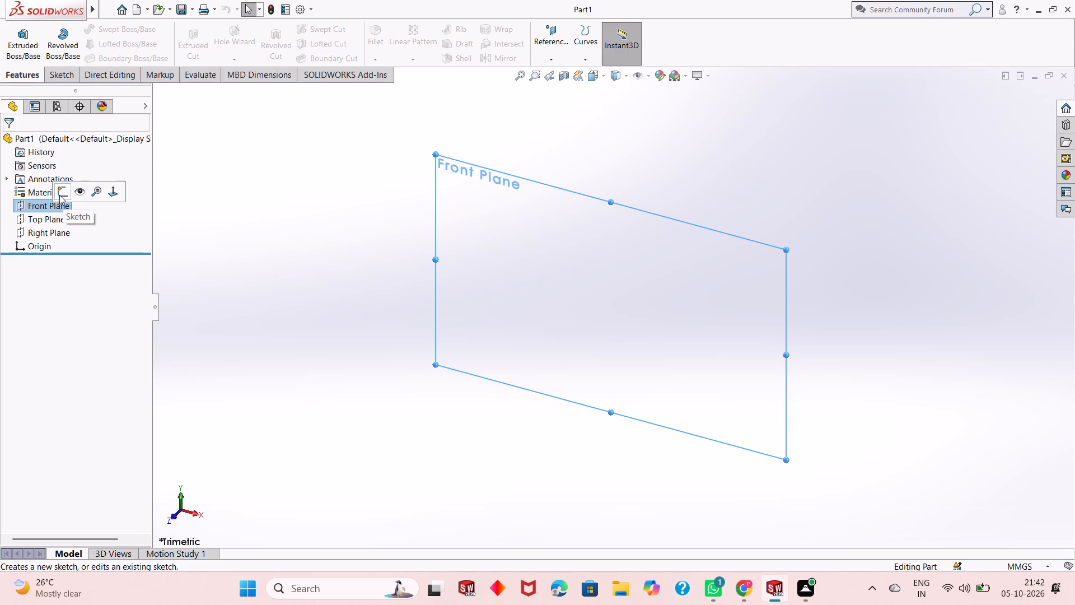
pyautogui.click(59, 194)
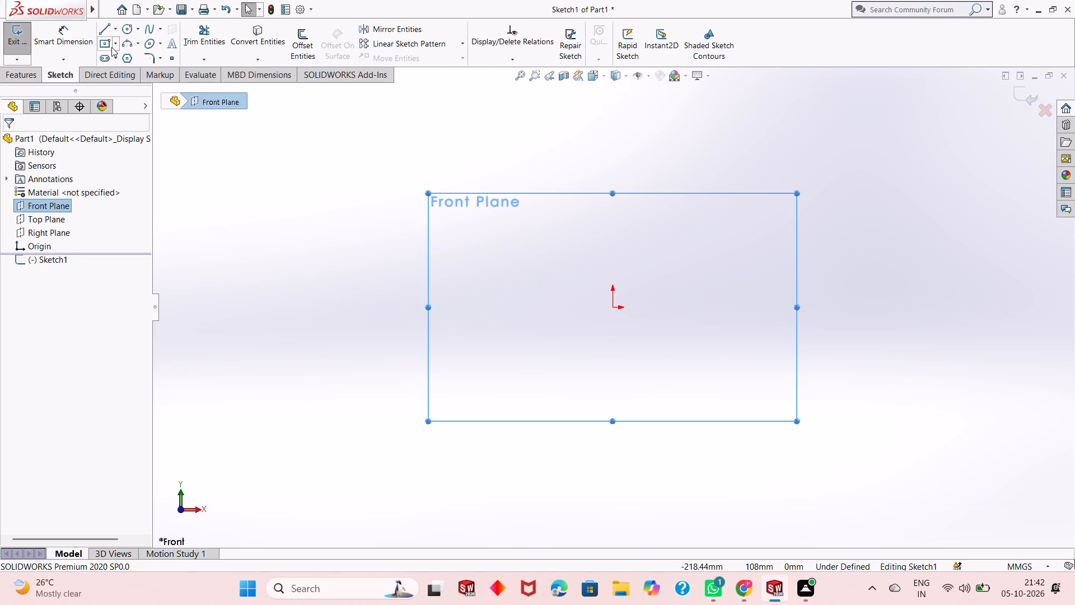
pyautogui.click(102, 31)
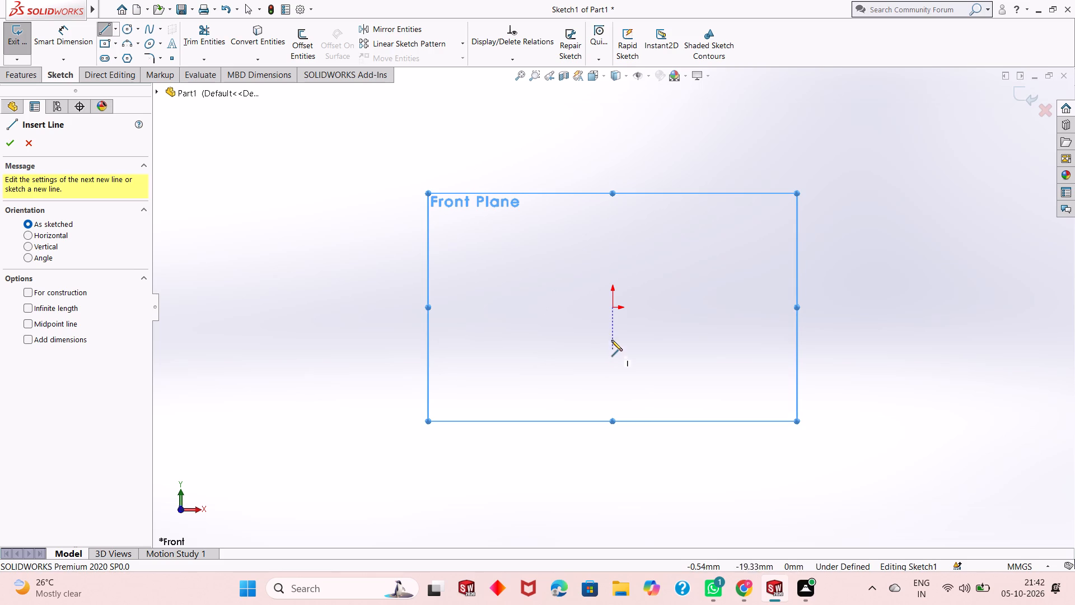
pyautogui.click(610, 309)
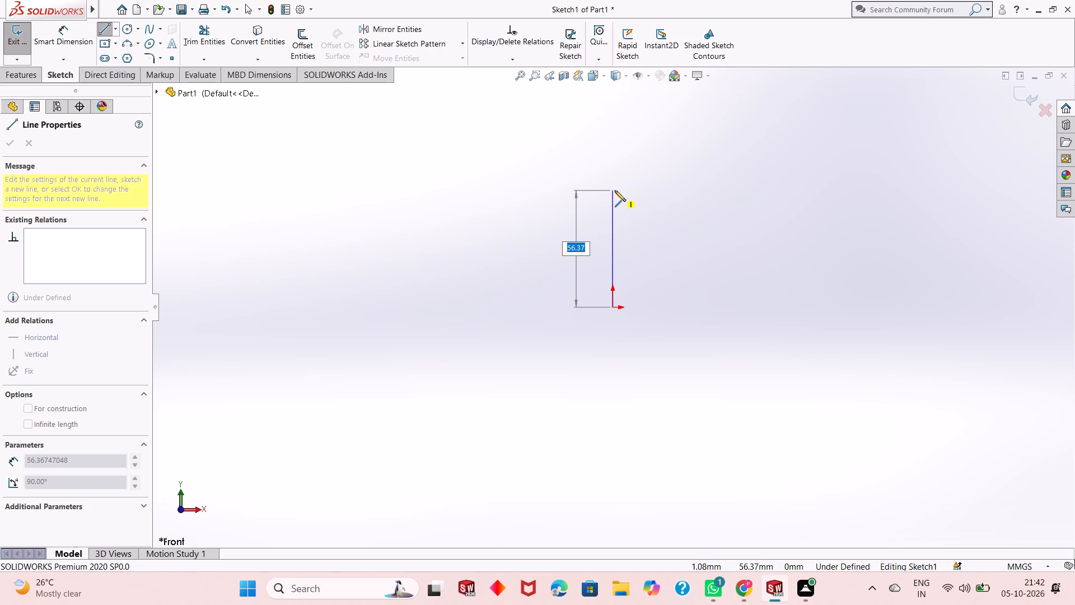
pyautogui.write('102.5')
pyautogui.press('Return')
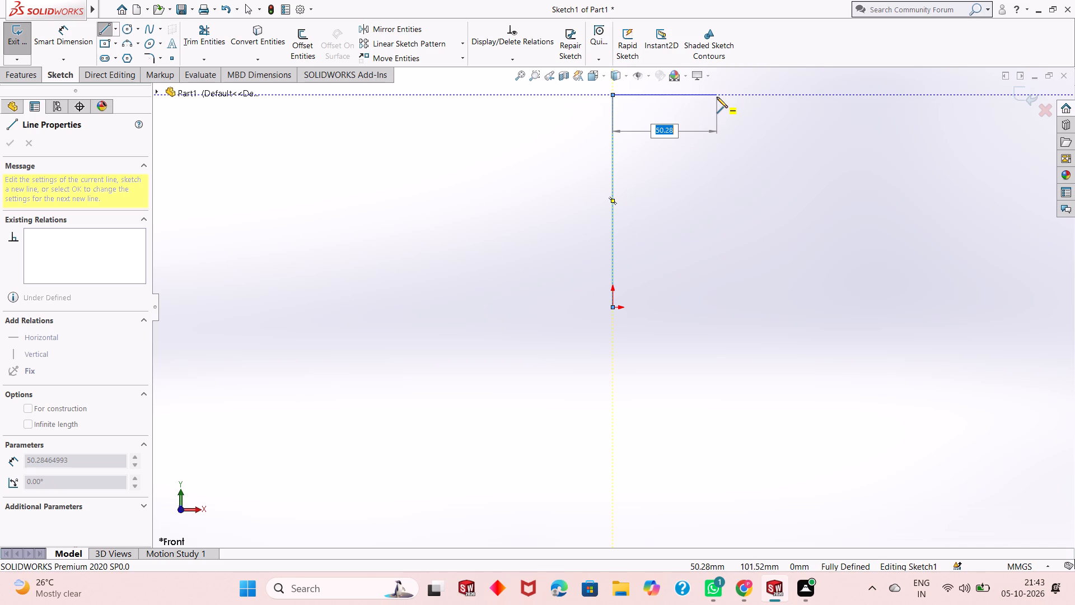
pyautogui.write('215')
pyautogui.press('Return')
# Close the L-shaped profile with a 25 mm line down, a 190 mm line back, and lines down to origin height and to the origin.
pyautogui.scroll(1, 665, 270)
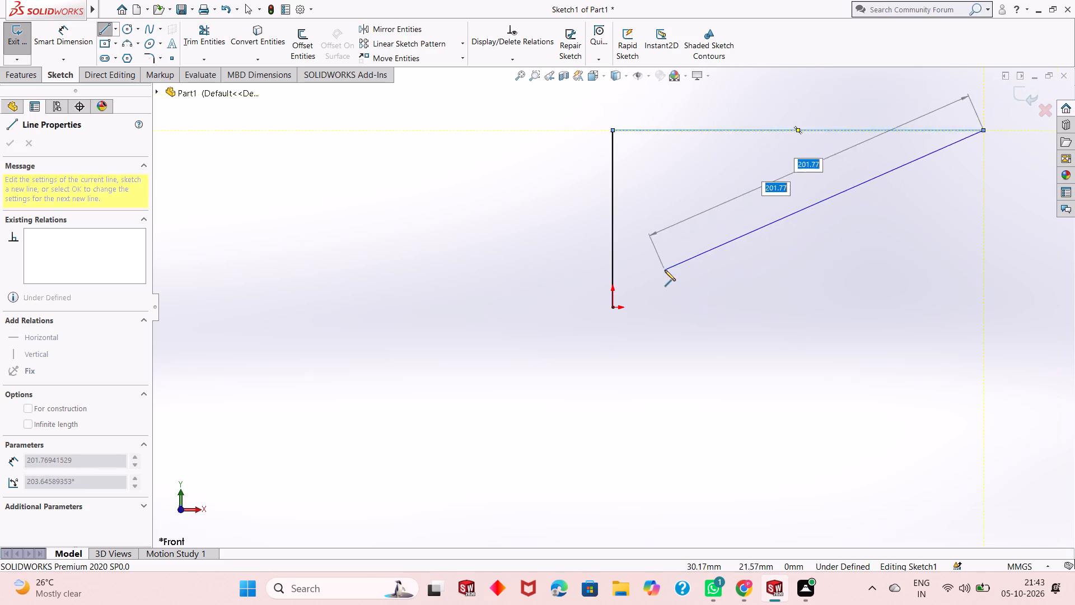
pyautogui.scroll(2, 665, 270)
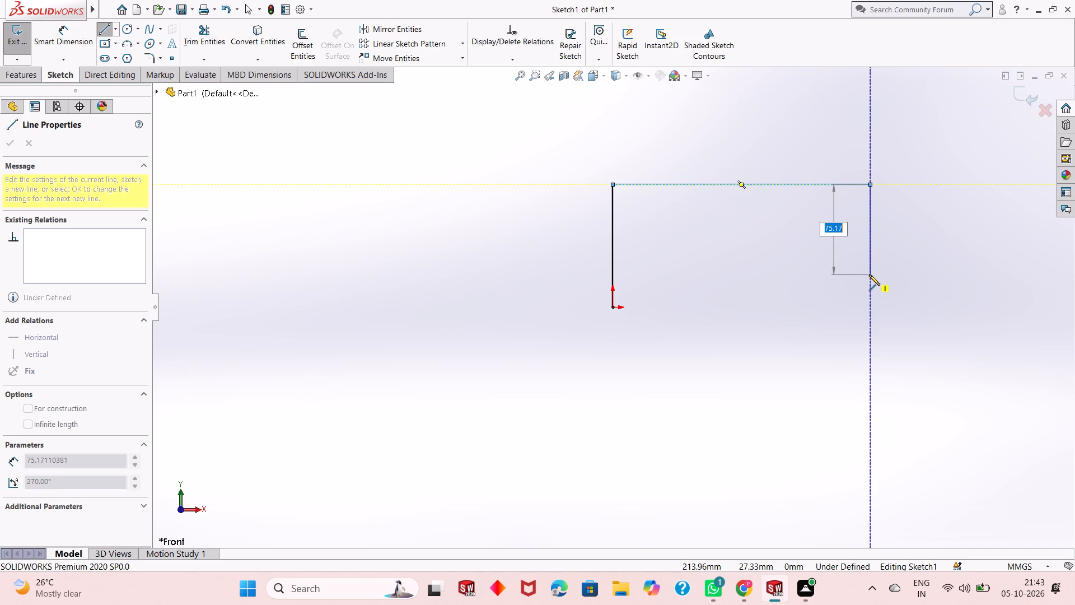
pyautogui.write('25')
pyautogui.press('Return')
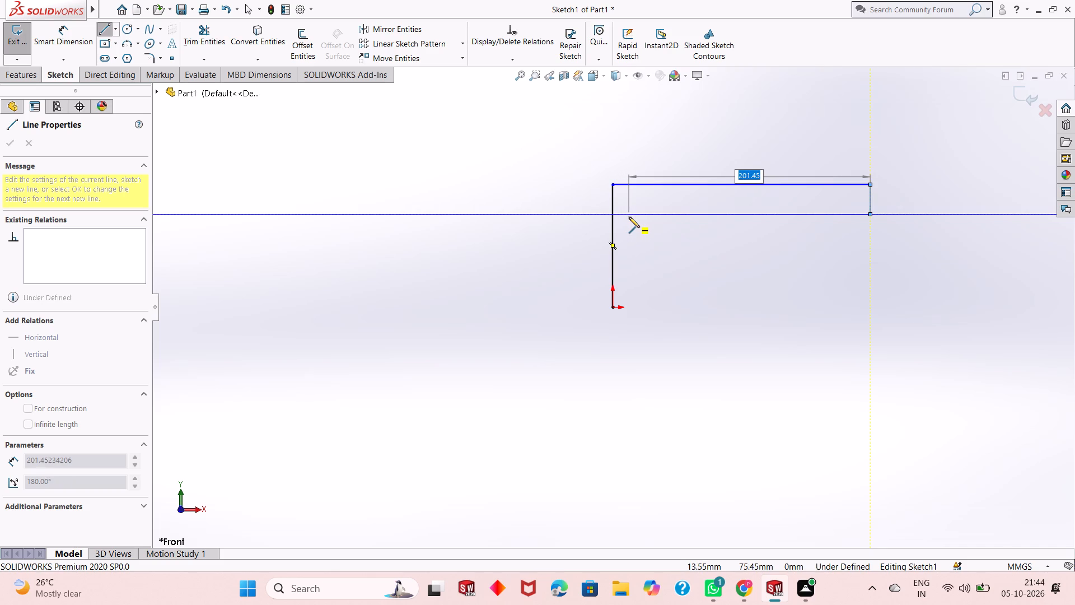
pyautogui.write('190')
pyautogui.press('Return')
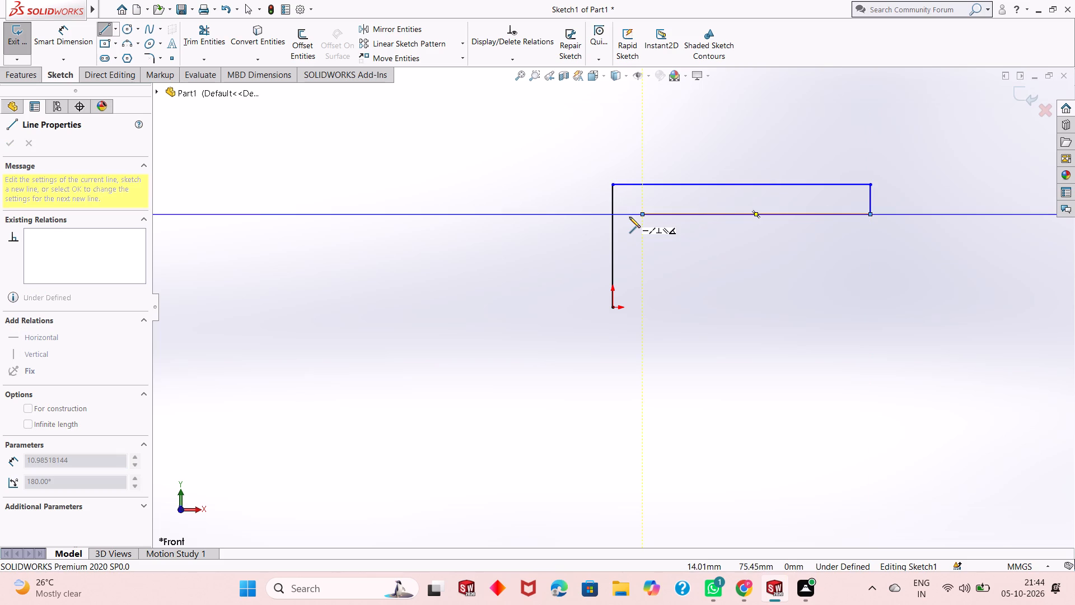
pyautogui.click(641, 308)
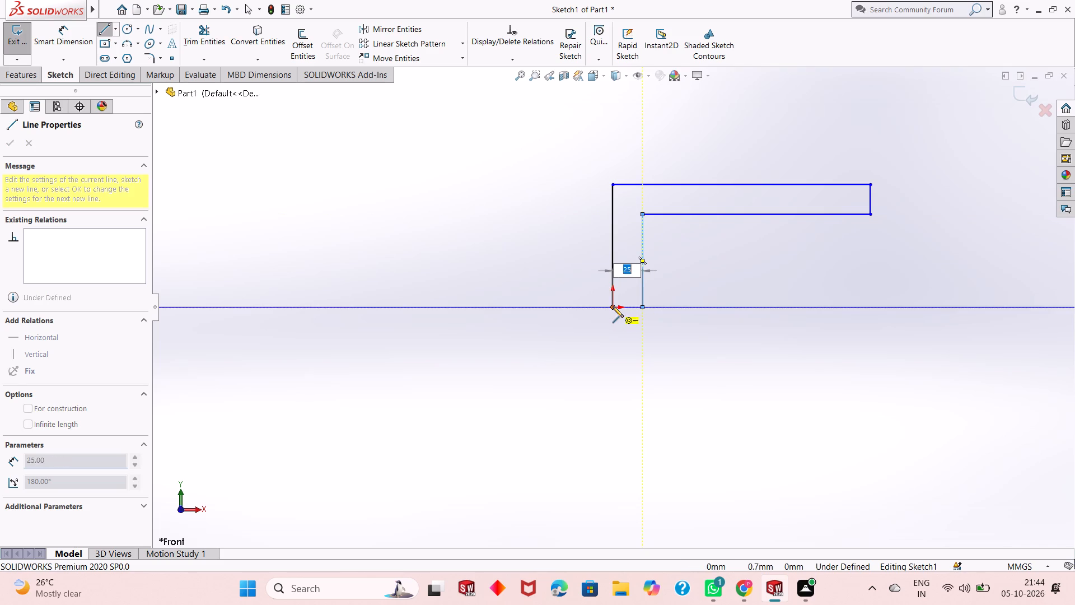
pyautogui.click(613, 306)
pyautogui.scroll(2, 611, 273)
pyautogui.rightClick(496, 273)
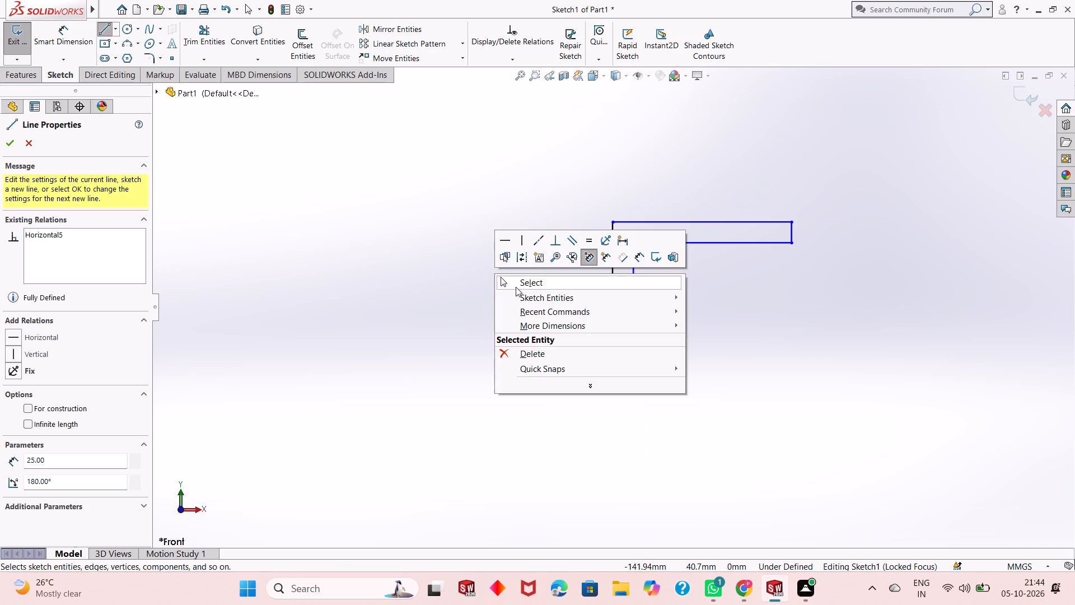
pyautogui.click(538, 284)
# Dimension the outer vertical line and the top horizontal line of the L-shaped profile, keeping their drawn lengths.
pyautogui.moveTo(662, 267); pyautogui.dragTo(712, 282, button='middle')
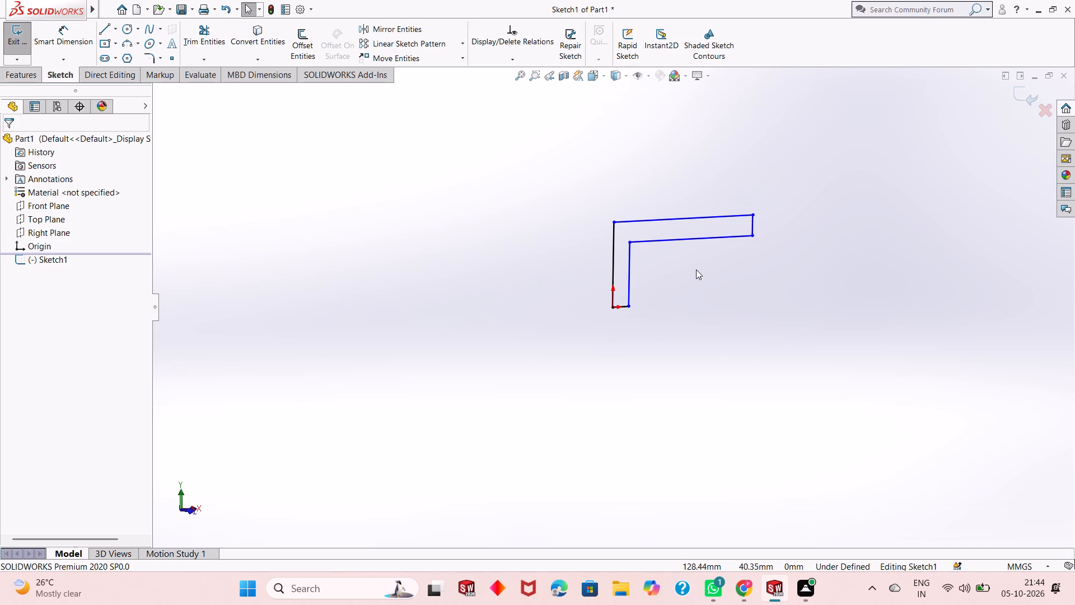
pyautogui.click(56, 26)
pyautogui.scroll(-3, 712, 215)
pyautogui.scroll(-2, 711, 321)
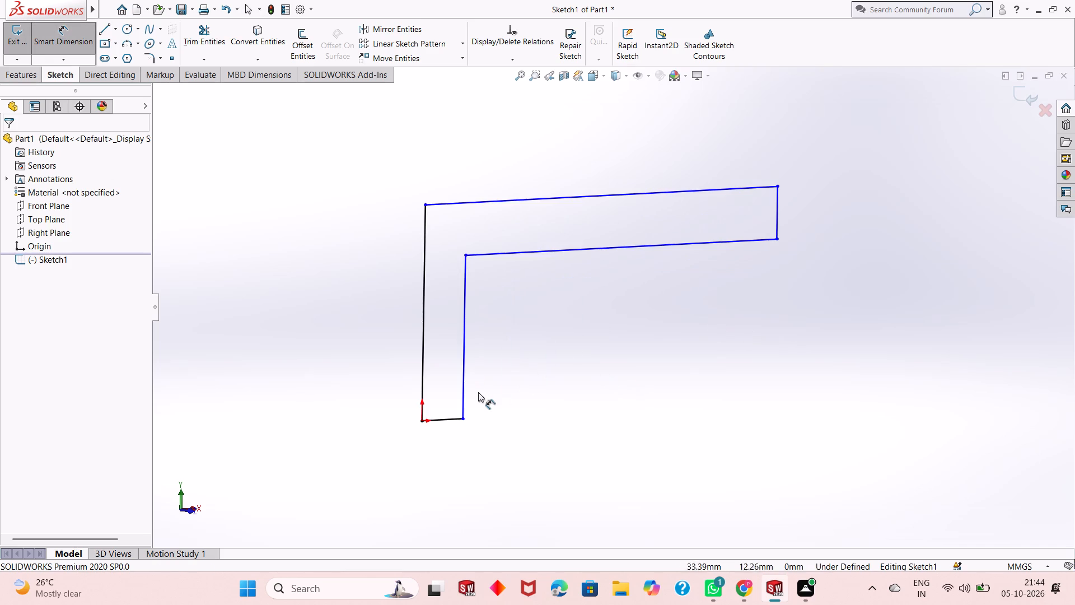
pyautogui.scroll(2, 478, 392)
pyautogui.click(483, 316)
pyautogui.click(441, 369)
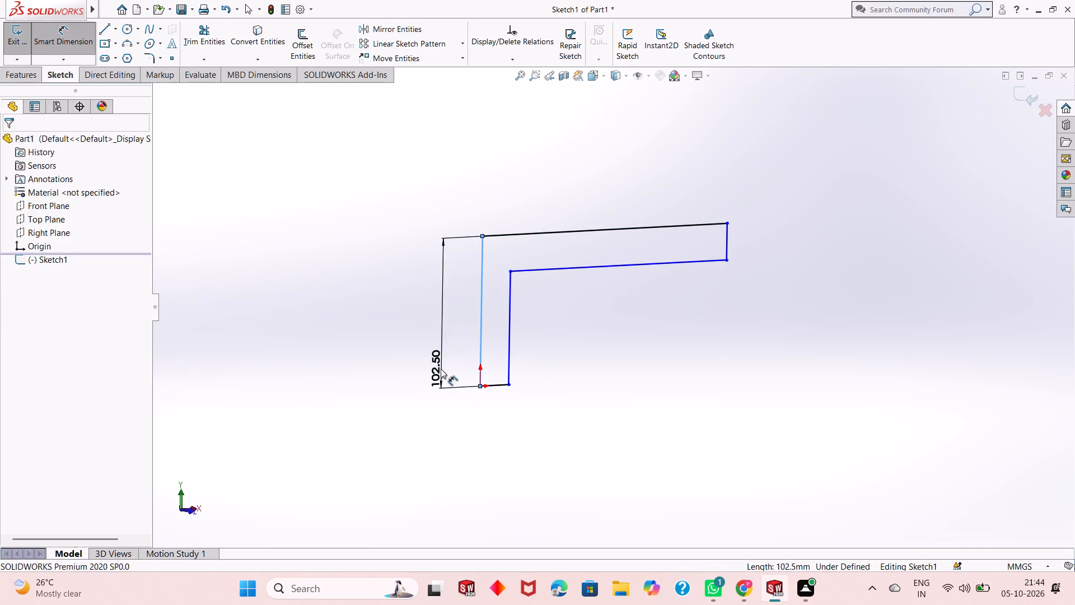
pyautogui.press('Return')
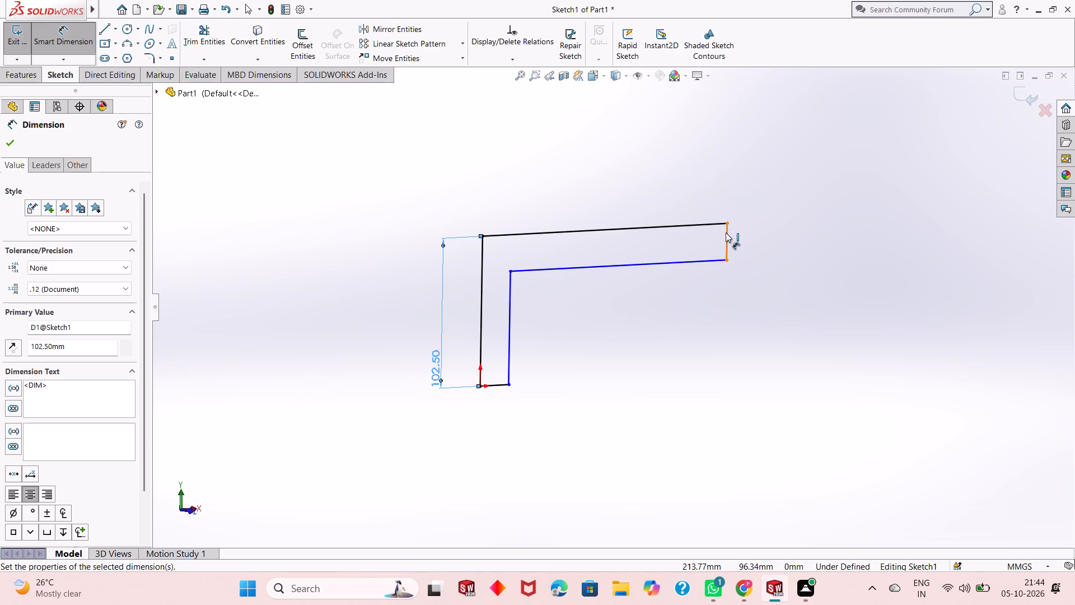
pyautogui.click(686, 227)
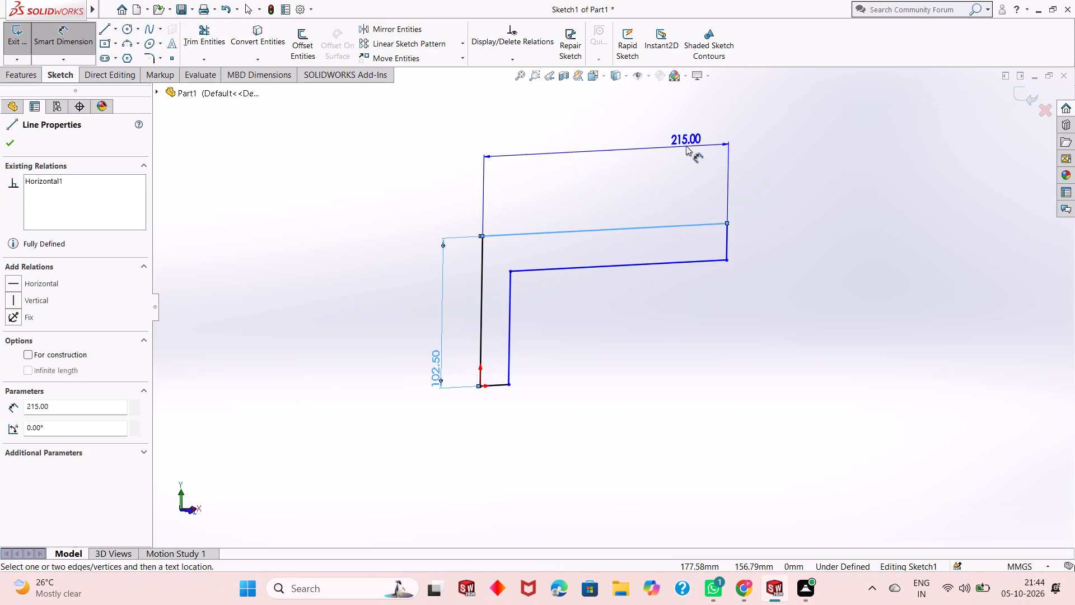
pyautogui.click(686, 146)
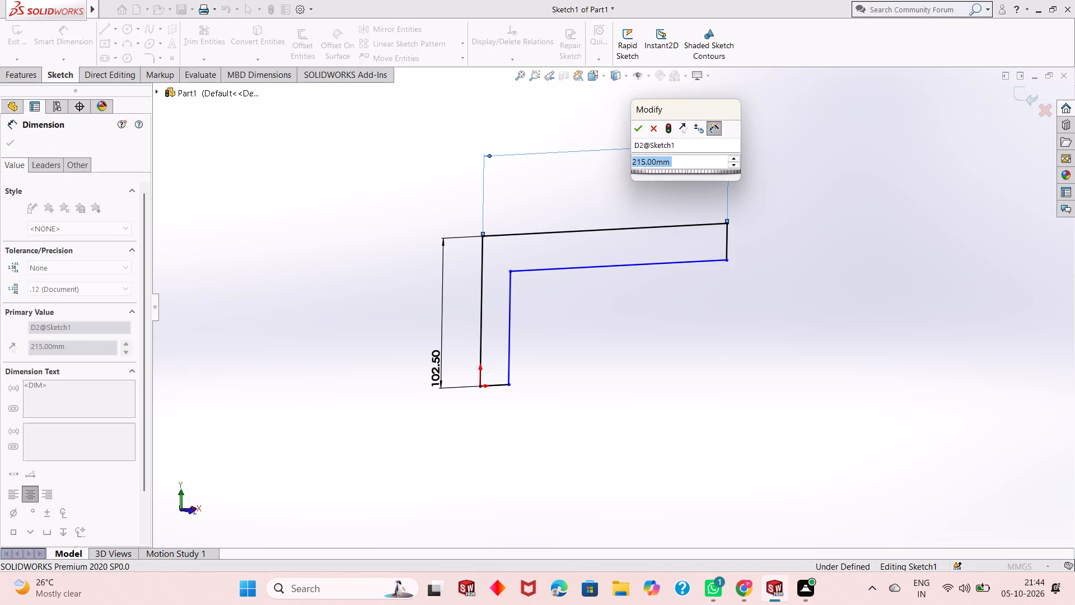
pyautogui.press('Return')
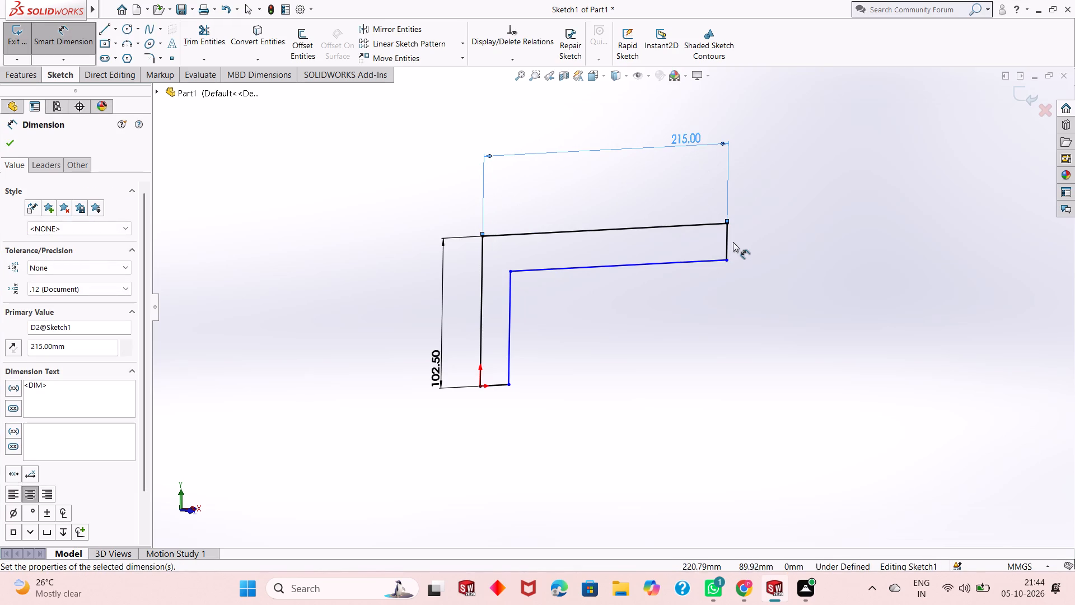
# Dimension the short end line of the horizontal arm and the bottom line of the vertical leg, keeping their drawn lengths.
pyautogui.click(727, 247)
pyautogui.click(770, 250)
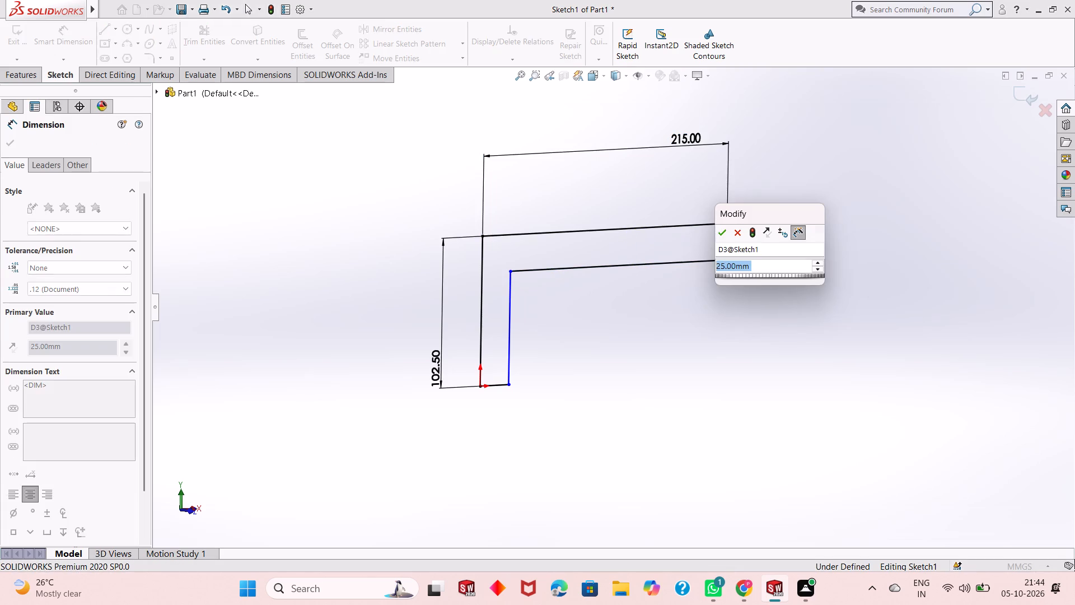
pyautogui.press('Return')
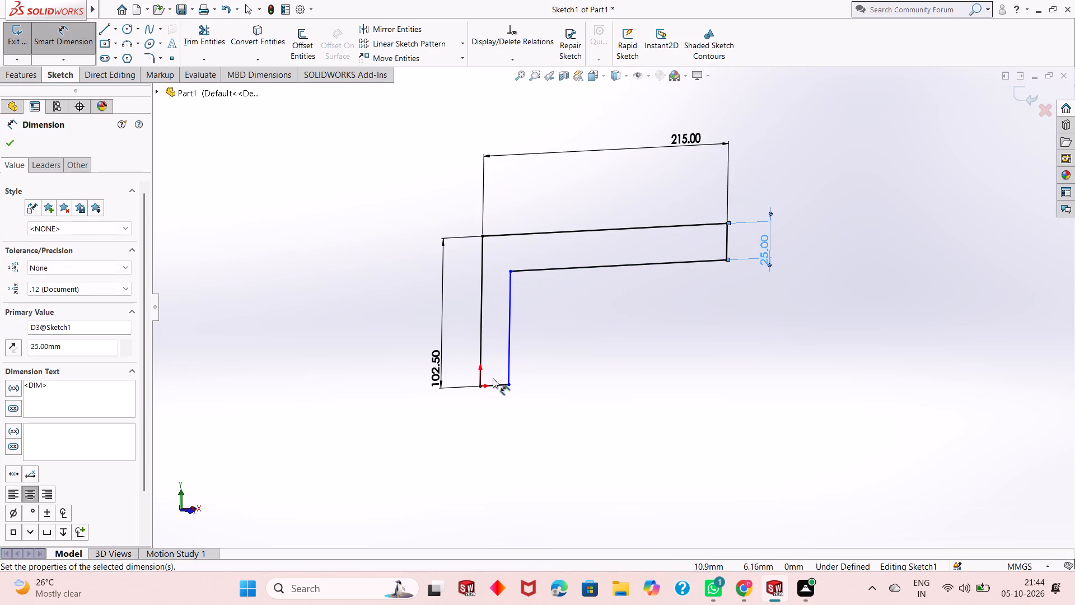
pyautogui.click(495, 388)
pyautogui.click(498, 429)
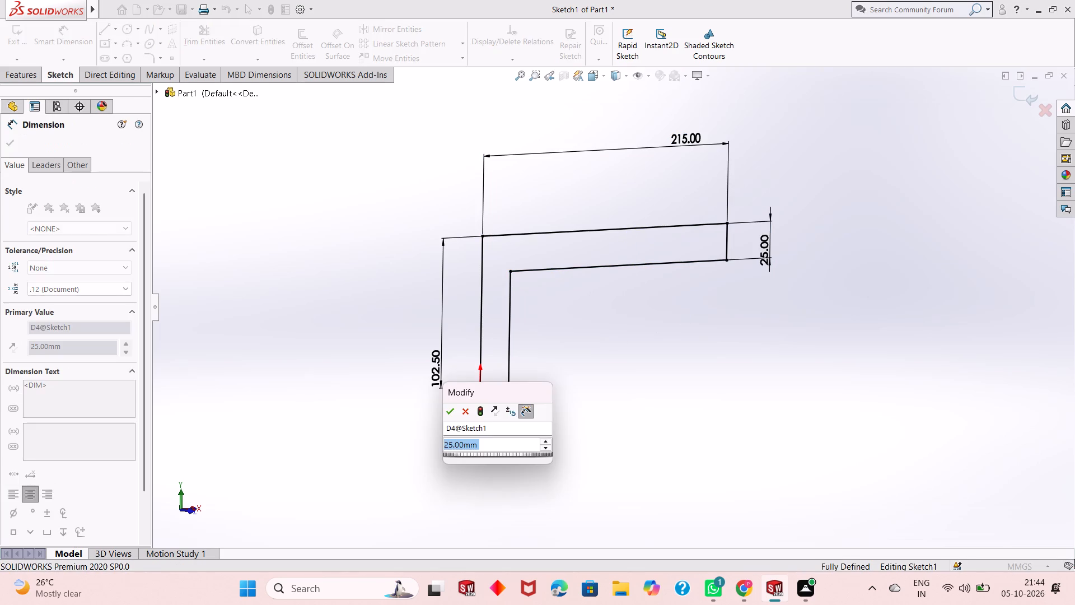
pyautogui.press('Return')
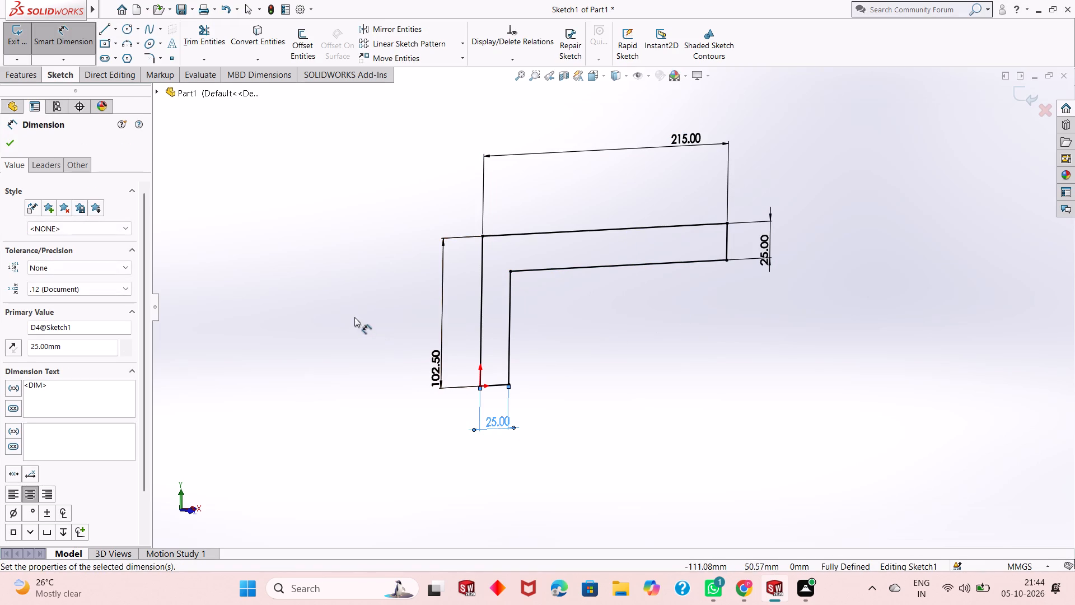
pyautogui.rightClick(334, 294)
pyautogui.click(356, 329)
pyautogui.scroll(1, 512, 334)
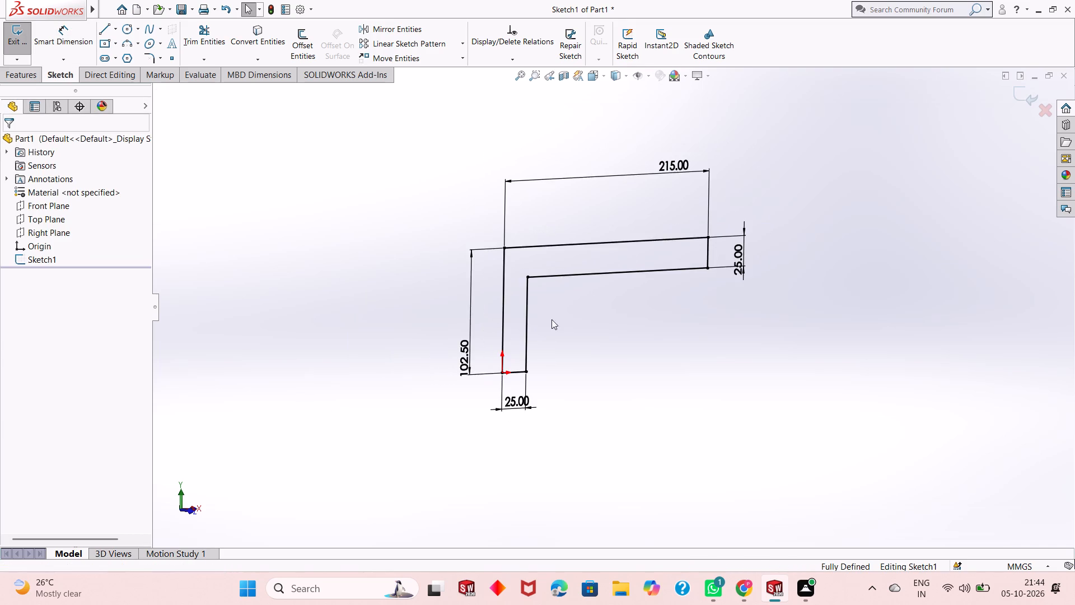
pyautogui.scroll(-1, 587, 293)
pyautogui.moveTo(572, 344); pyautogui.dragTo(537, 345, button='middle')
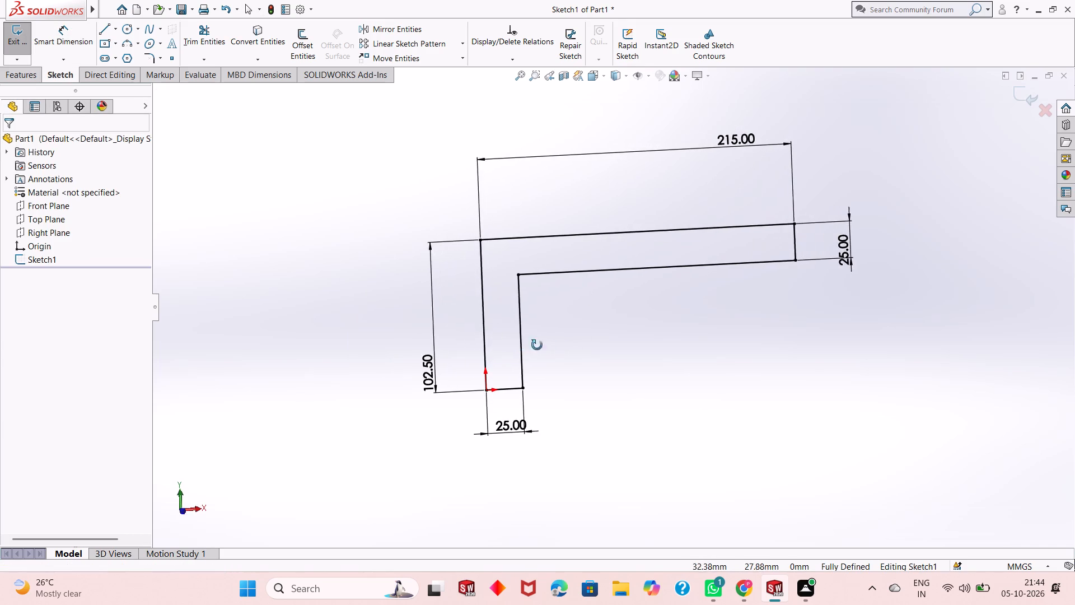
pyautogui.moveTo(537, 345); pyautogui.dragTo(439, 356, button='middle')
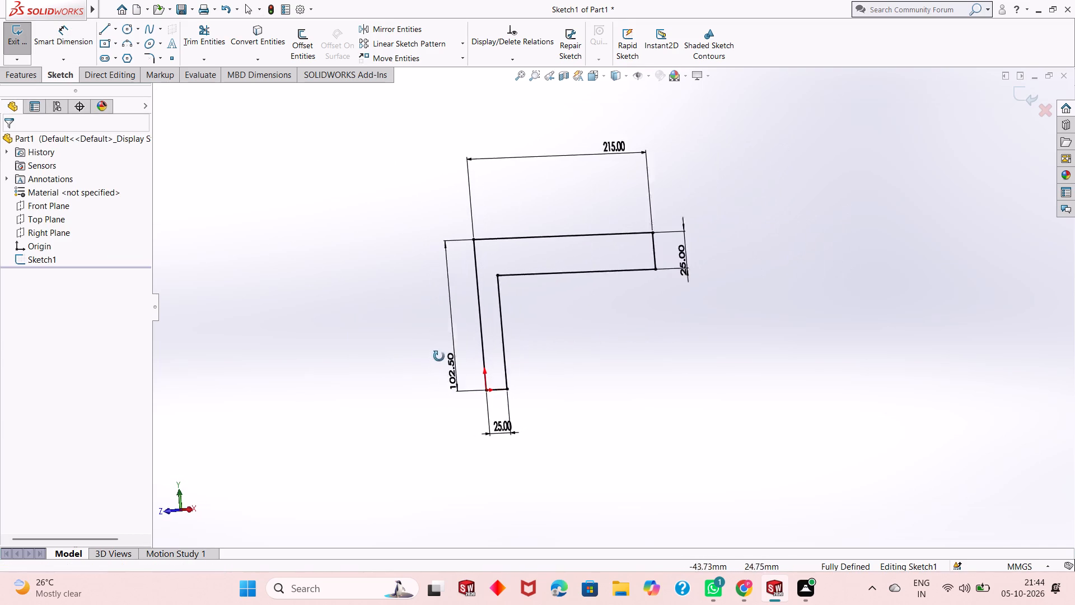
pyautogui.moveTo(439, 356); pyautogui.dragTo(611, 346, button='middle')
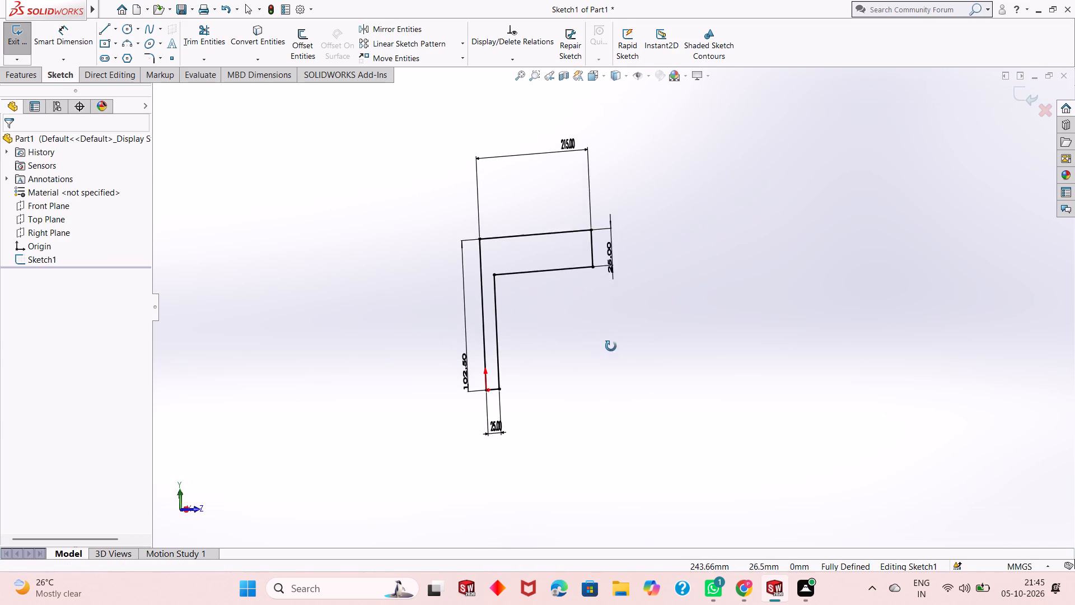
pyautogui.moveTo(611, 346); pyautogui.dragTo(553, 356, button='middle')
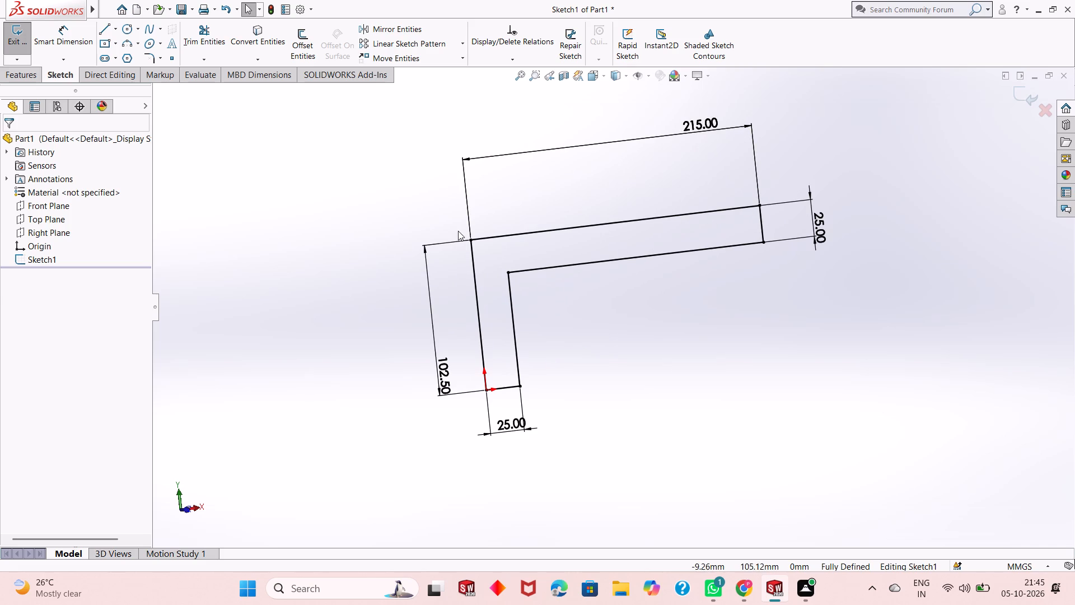
# Extrude the L-shaped profile as a blind boss 125 mm deep in the reversed direction.
pyautogui.click(8, 70)
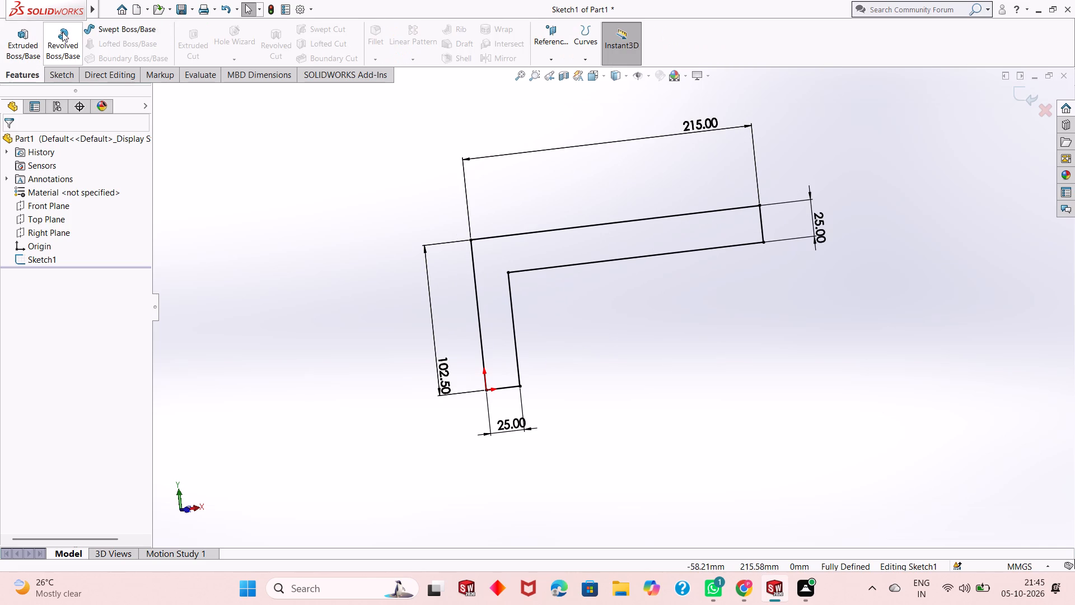
pyautogui.click(20, 44)
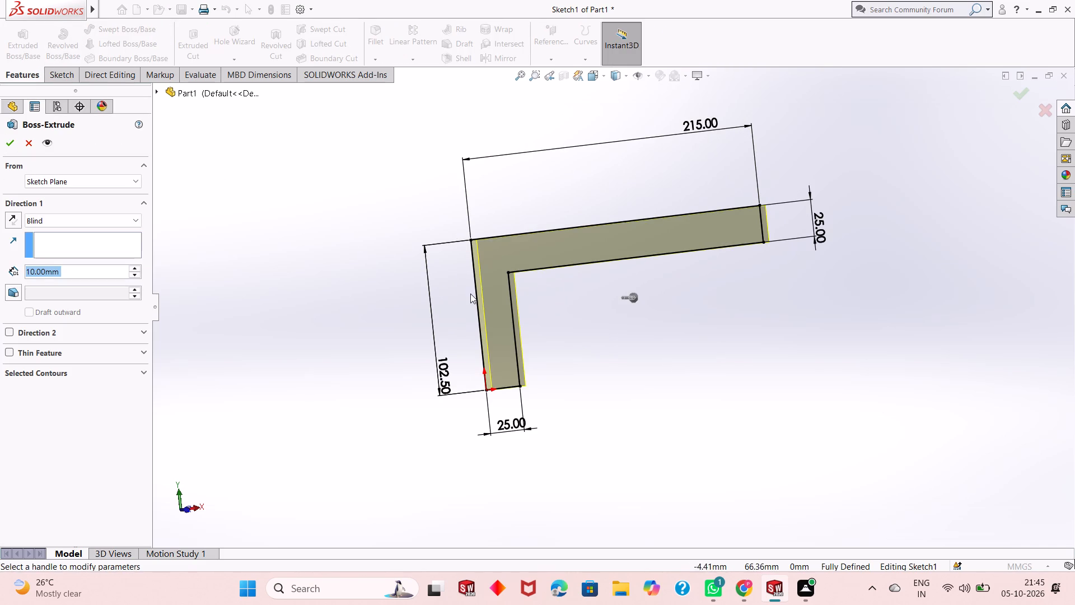
pyautogui.moveTo(471, 299); pyautogui.dragTo(502, 398, button='middle')
pyautogui.scroll(1, 505, 360)
pyautogui.moveTo(610, 373); pyautogui.dragTo(603, 333, button='middle')
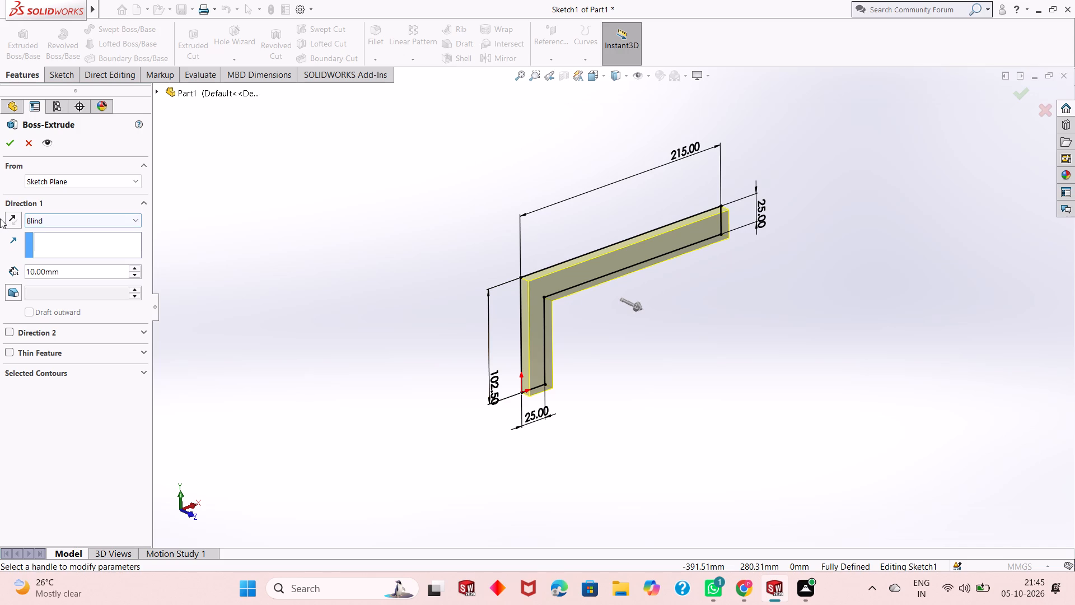
pyautogui.click(16, 220)
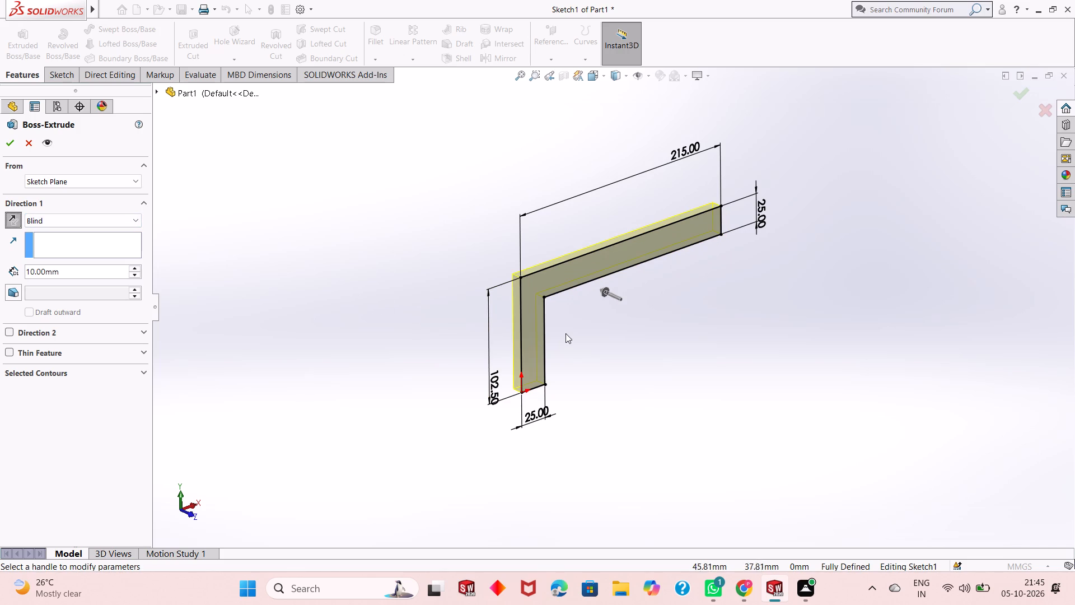
pyautogui.scroll(-1, 565, 333)
pyautogui.doubleClick(67, 271)
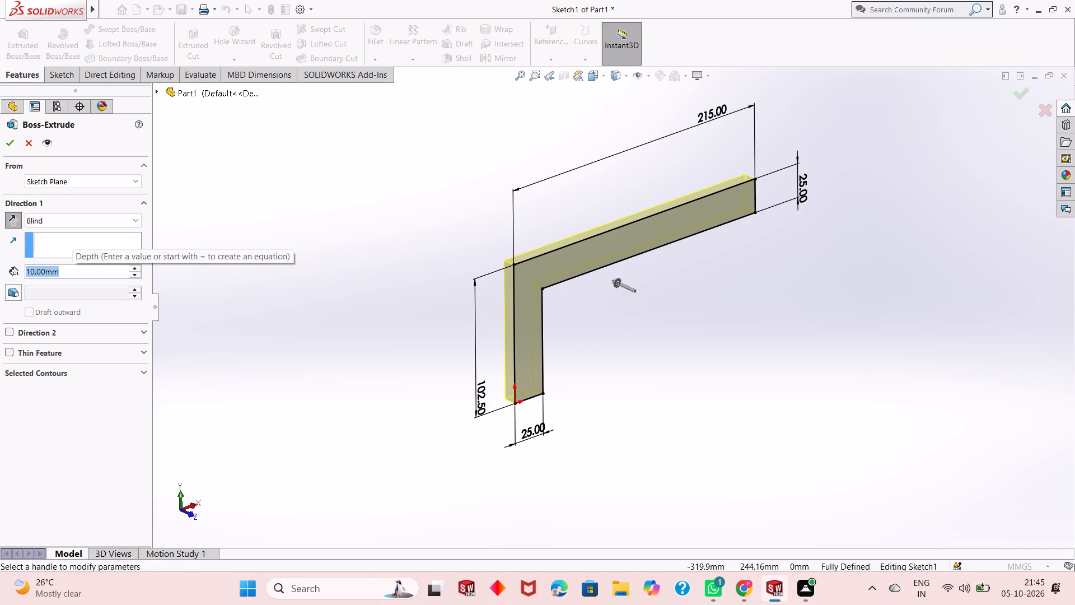
pyautogui.write('125')
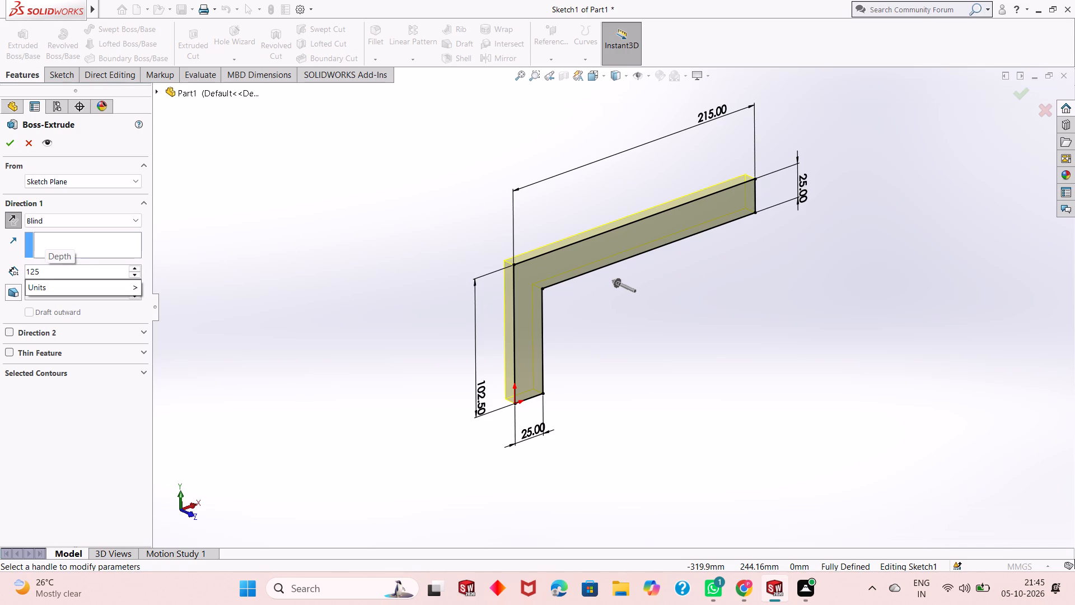
pyautogui.press('Return')
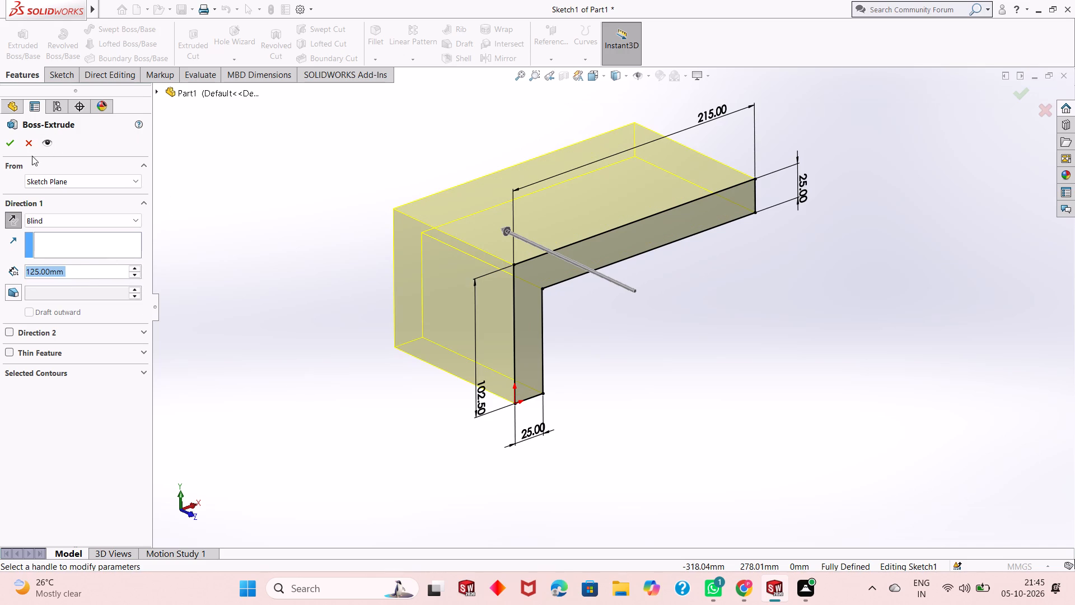
pyautogui.click(12, 141)
pyautogui.click(339, 319)
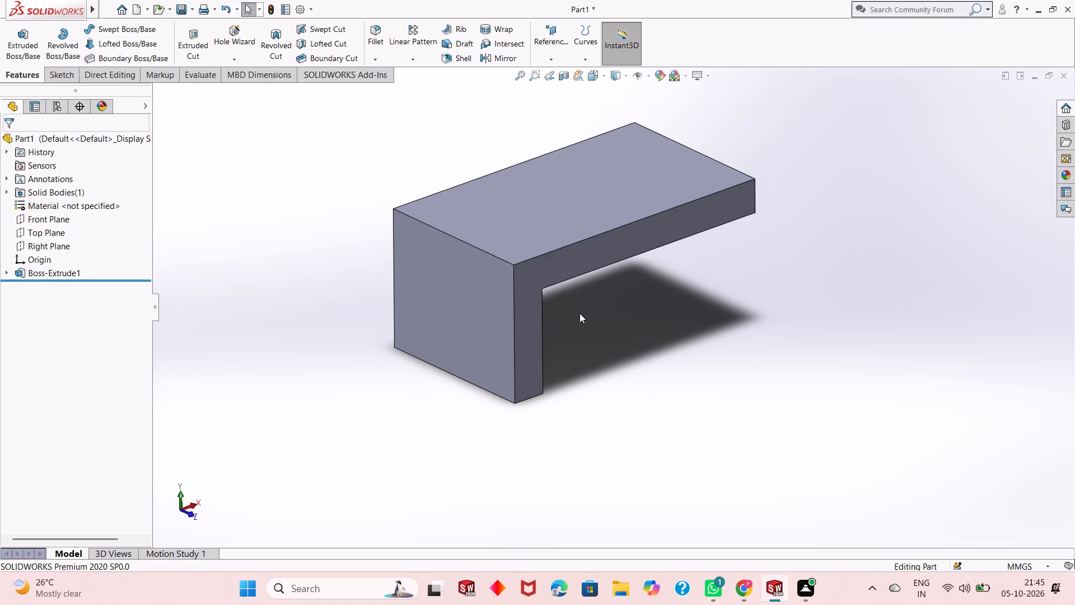
# Open a new sketch on the solid's L-shaped front face and orient the view normal to it.
pyautogui.moveTo(579, 313); pyautogui.dragTo(527, 284, button='middle')
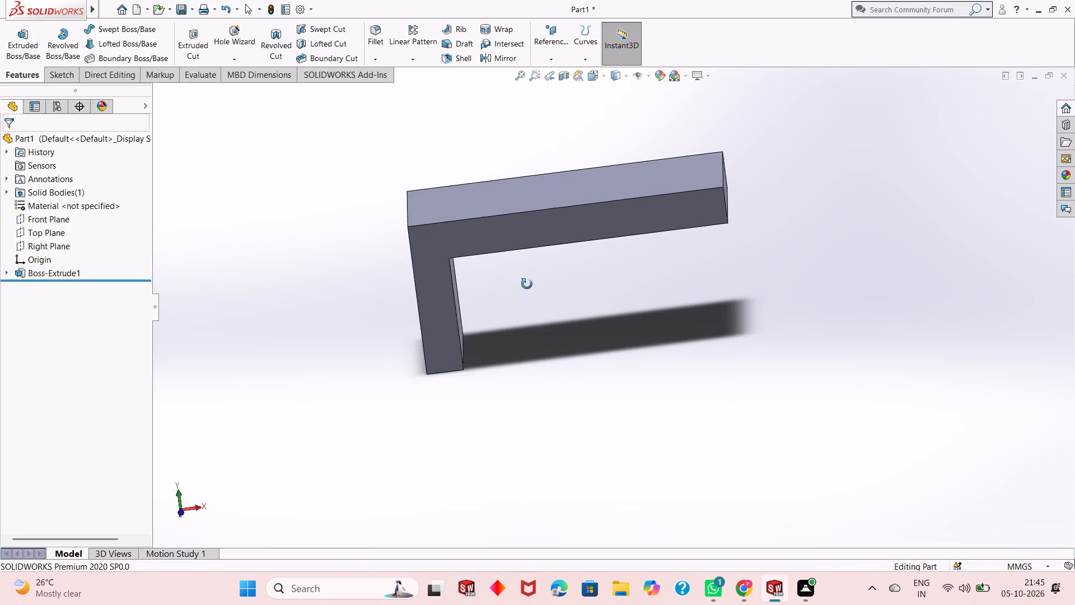
pyautogui.moveTo(527, 284); pyautogui.dragTo(518, 285, button='middle')
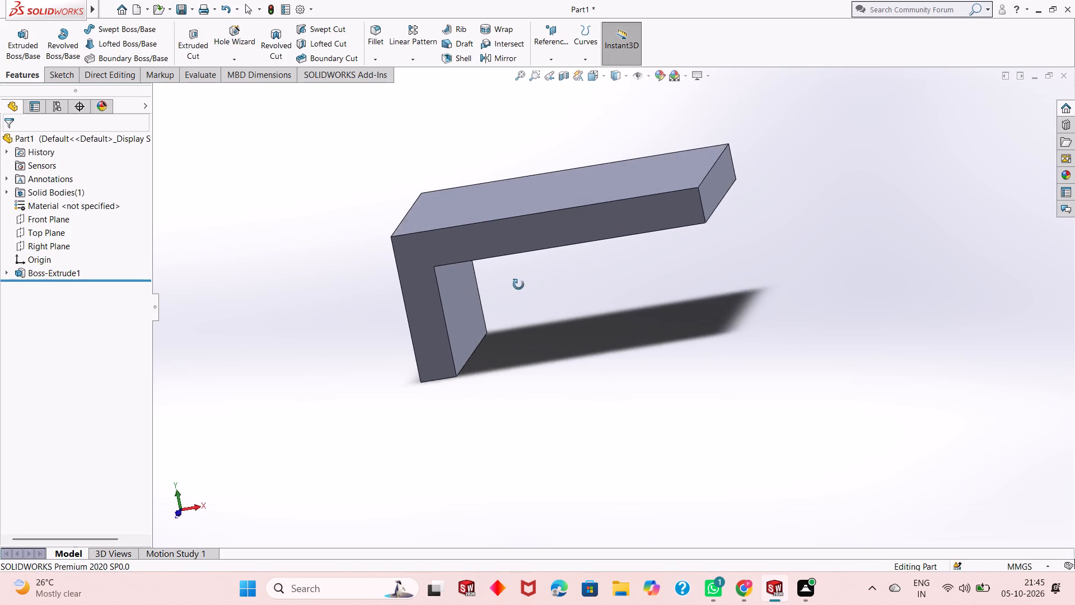
pyautogui.moveTo(518, 285); pyautogui.dragTo(546, 190, button='middle')
pyautogui.scroll(-3, 569, 181)
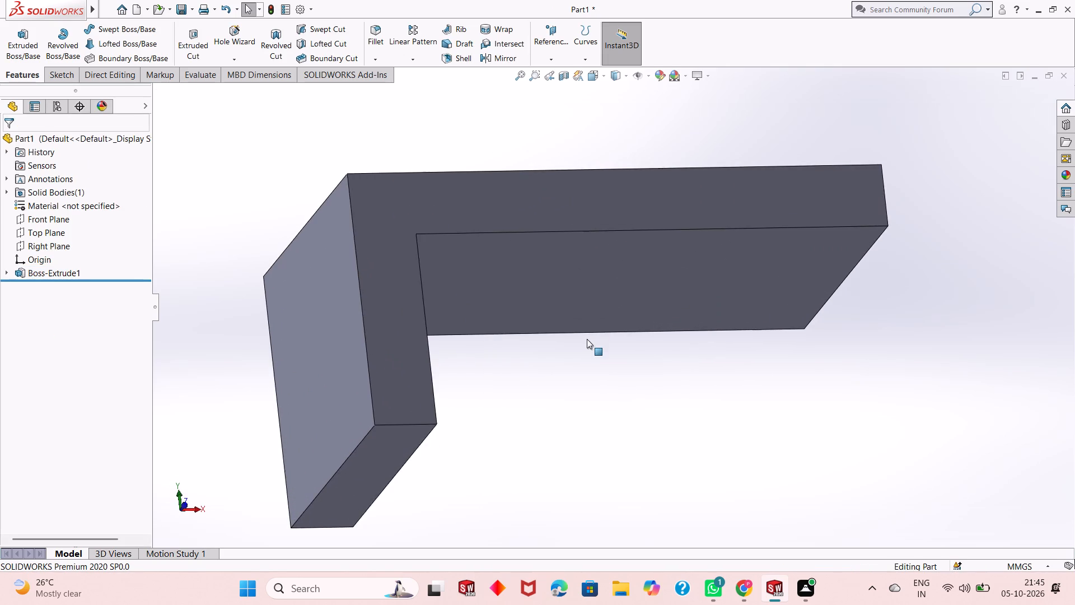
pyautogui.scroll(2, 586, 339)
pyautogui.moveTo(586, 339); pyautogui.dragTo(588, 388, button='middle')
pyautogui.scroll(1, 587, 348)
pyautogui.moveTo(585, 369); pyautogui.dragTo(585, 376, button='middle')
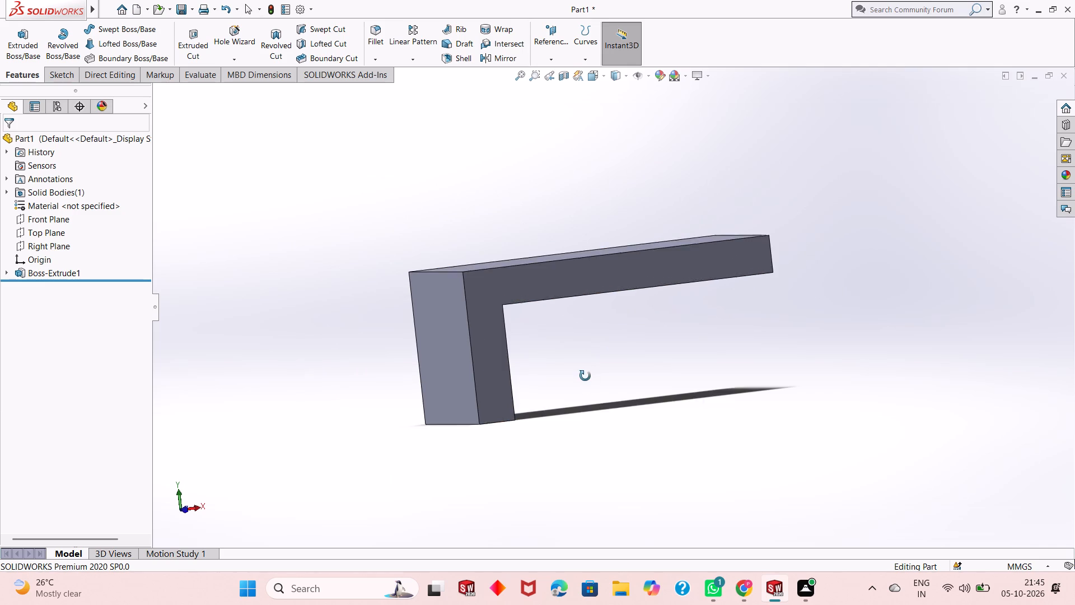
pyautogui.moveTo(585, 376); pyautogui.dragTo(580, 374, button='middle')
pyautogui.click(604, 269)
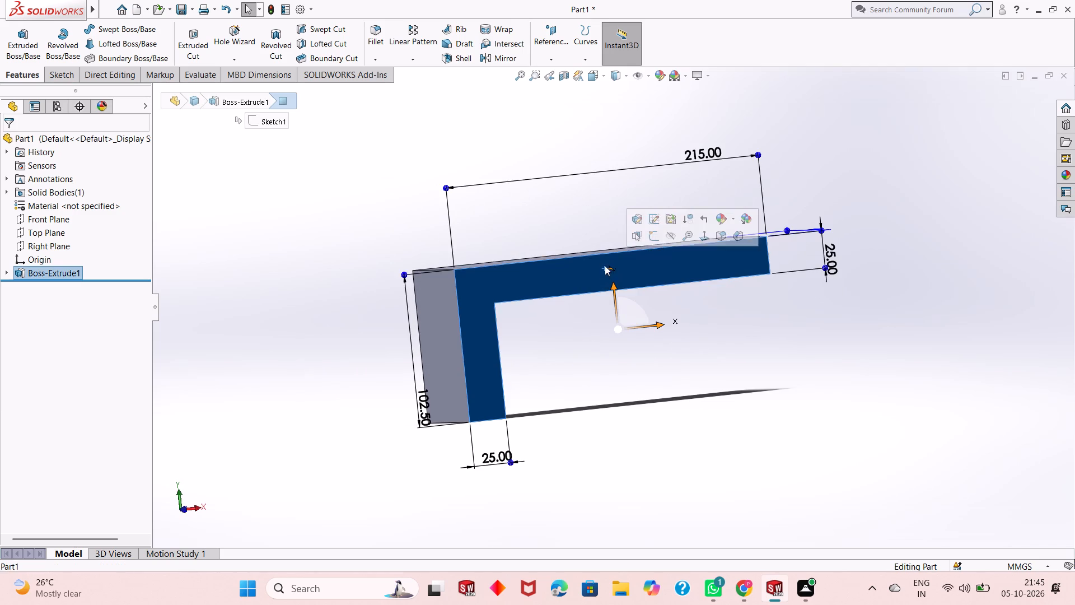
pyautogui.click(653, 239)
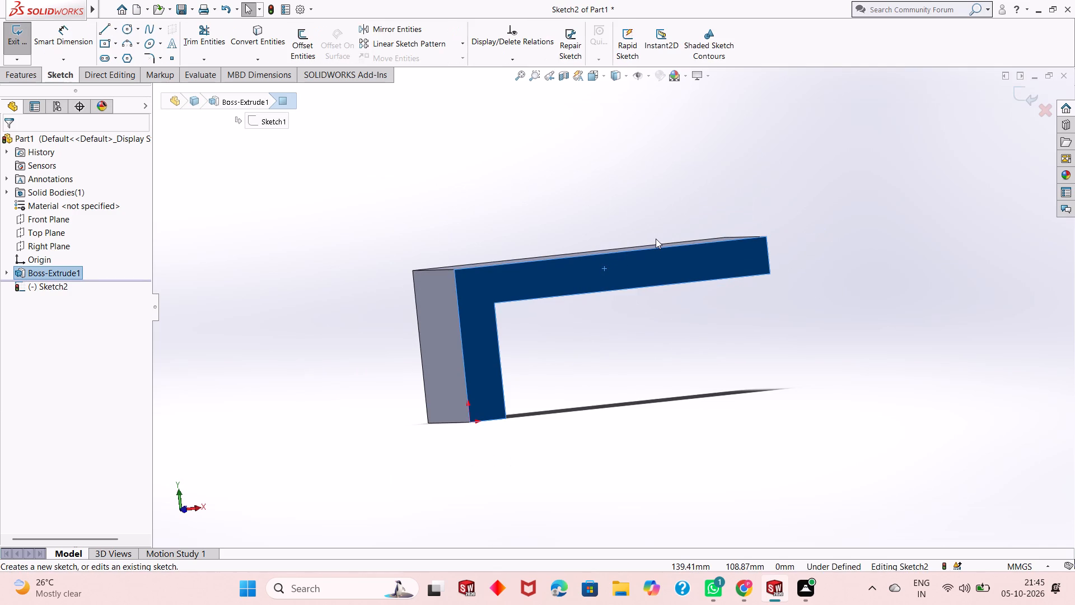
pyautogui.hotkey('ctrl', '8')
pyautogui.click(665, 322)
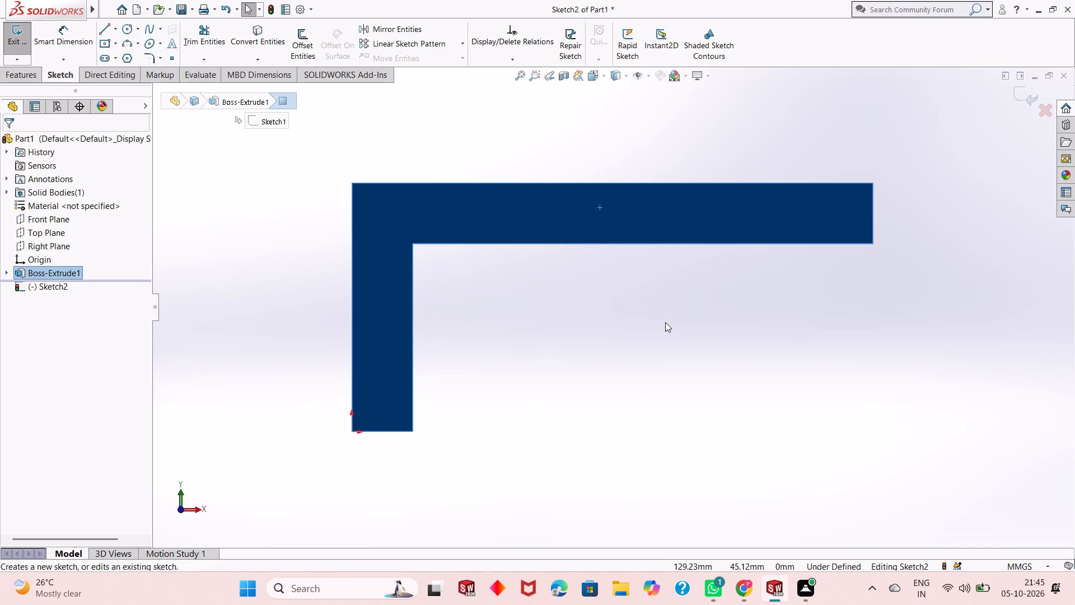
pyautogui.scroll(1, 665, 272)
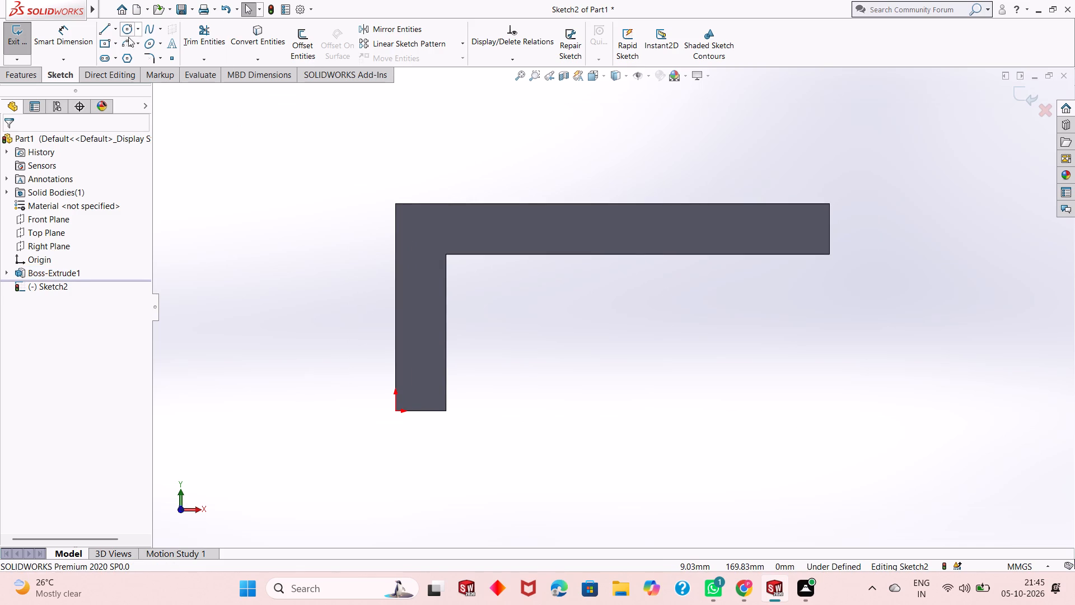
# Sketch a corner rectangle about 91 mm wide across the full 25 mm thickness of the horizontal arm, about 63 mm from the outer vertical edge.
pyautogui.click(114, 45)
pyautogui.click(132, 57)
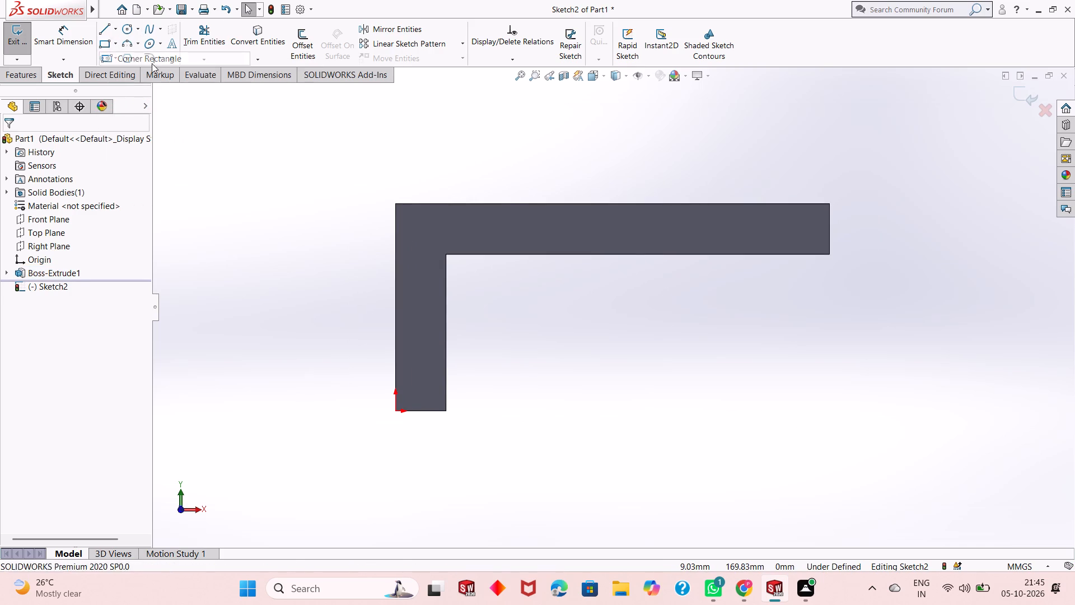
pyautogui.click(523, 206)
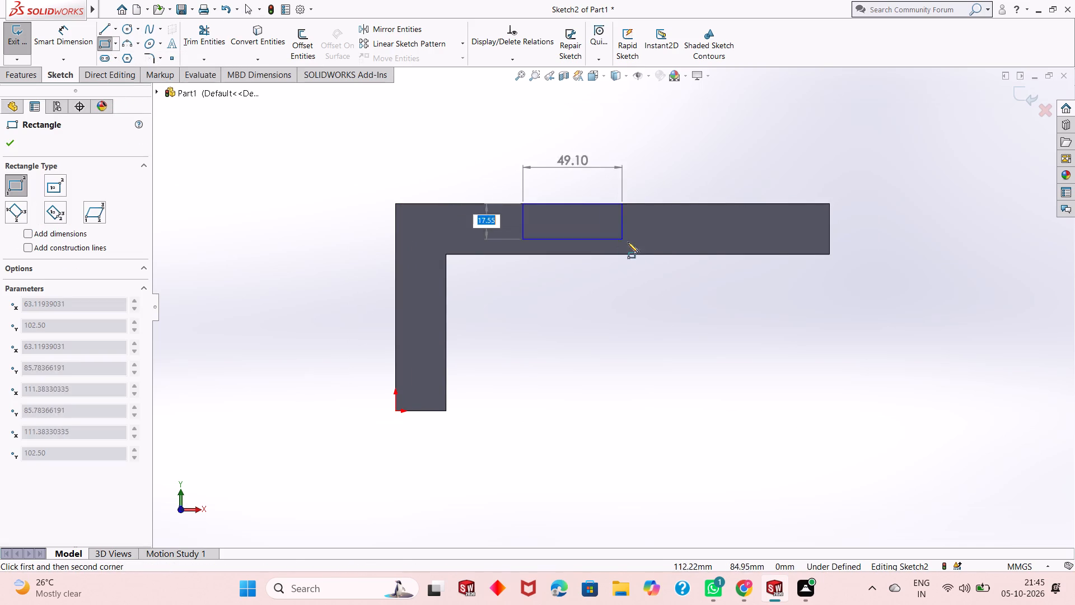
pyautogui.click(706, 256)
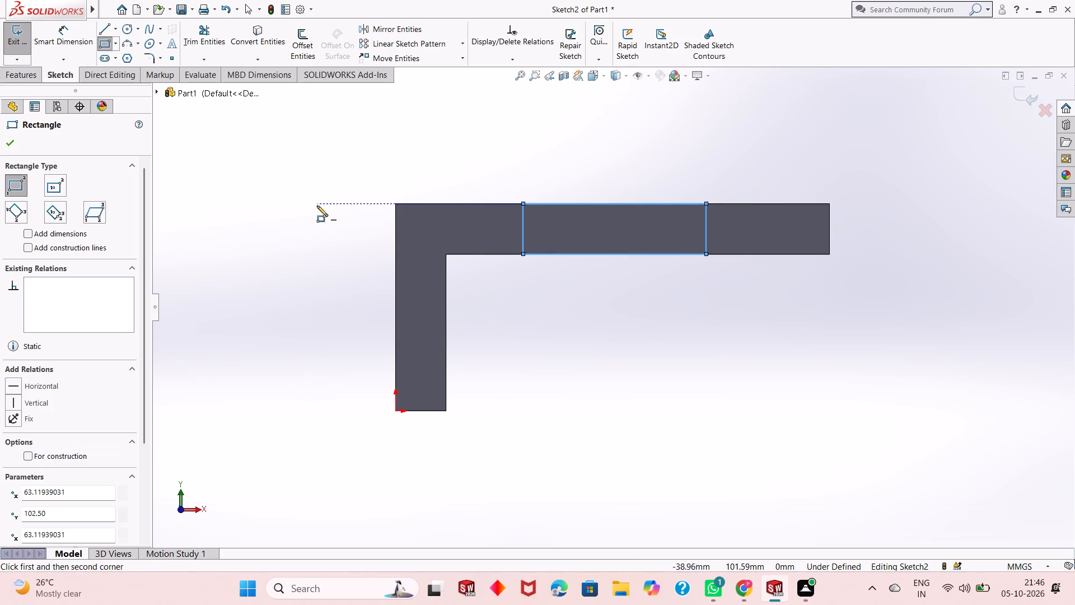
pyautogui.rightClick(288, 201)
pyautogui.click(322, 211)
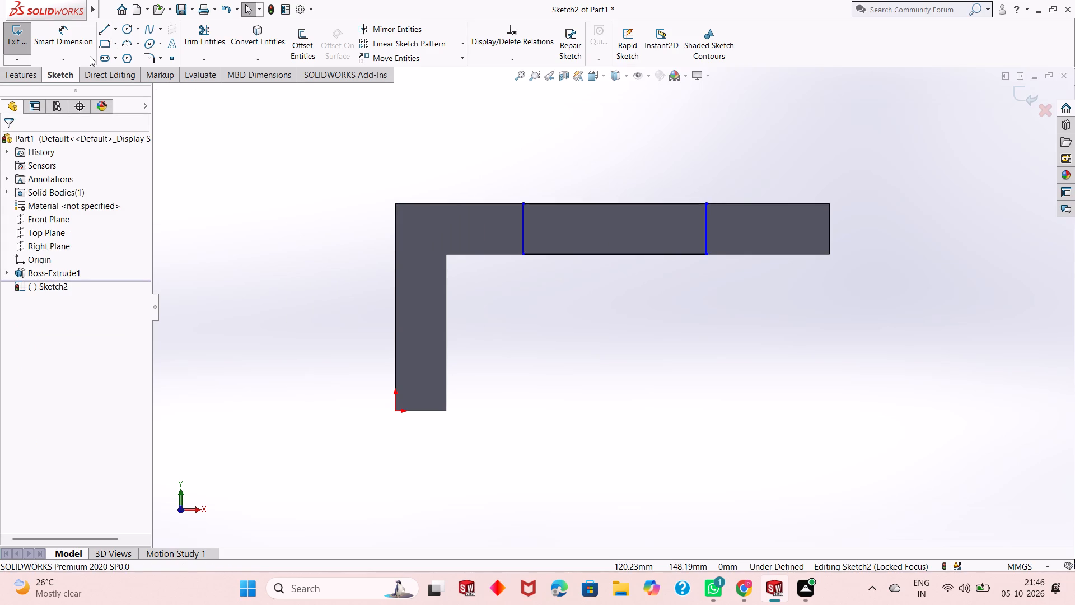
# Dimension the rectangle's nearer vertical side 50 mm from the outer vertical edge of the L-shaped face.
pyautogui.click(71, 40)
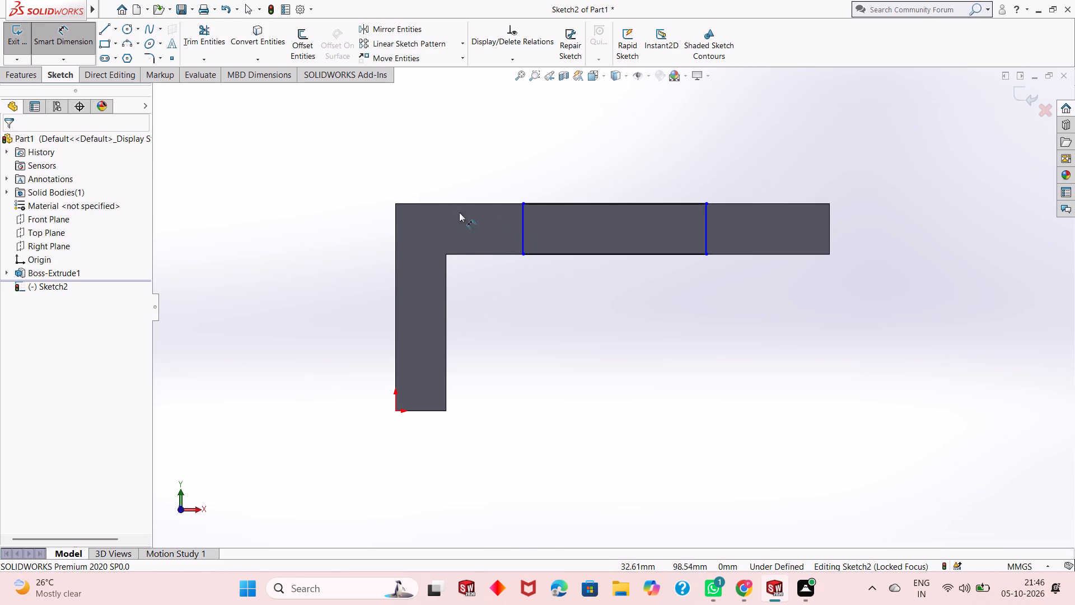
pyautogui.click(396, 226)
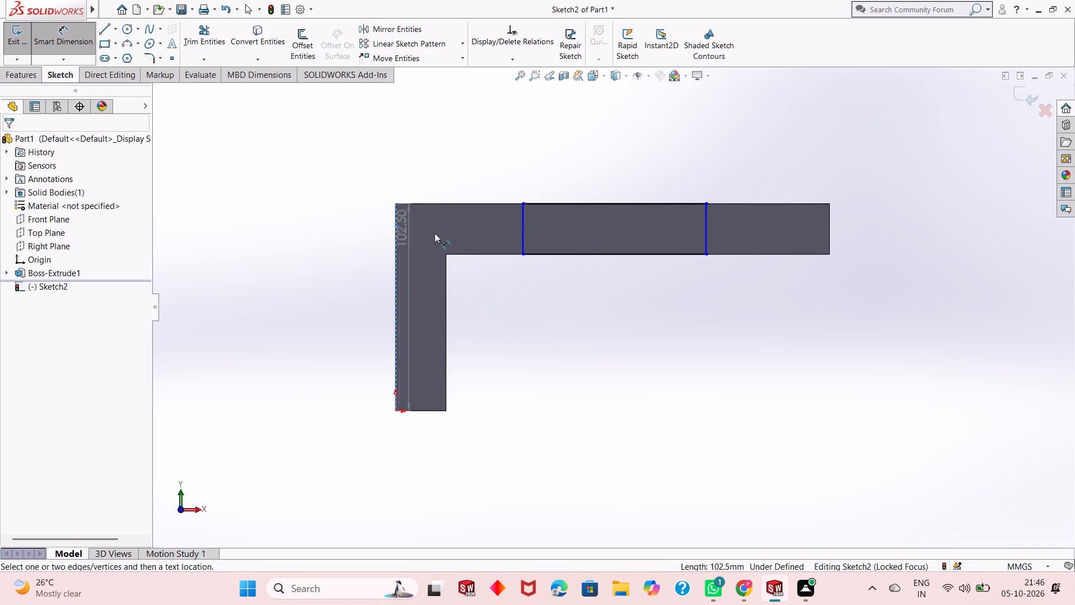
pyautogui.click(521, 235)
pyautogui.click(515, 287)
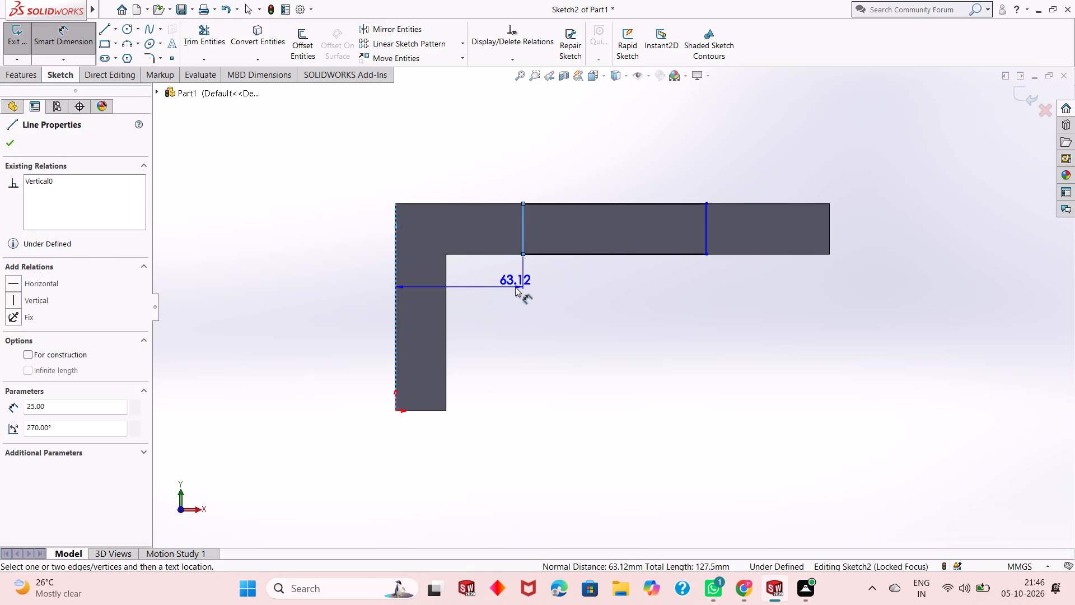
pyautogui.write('50')
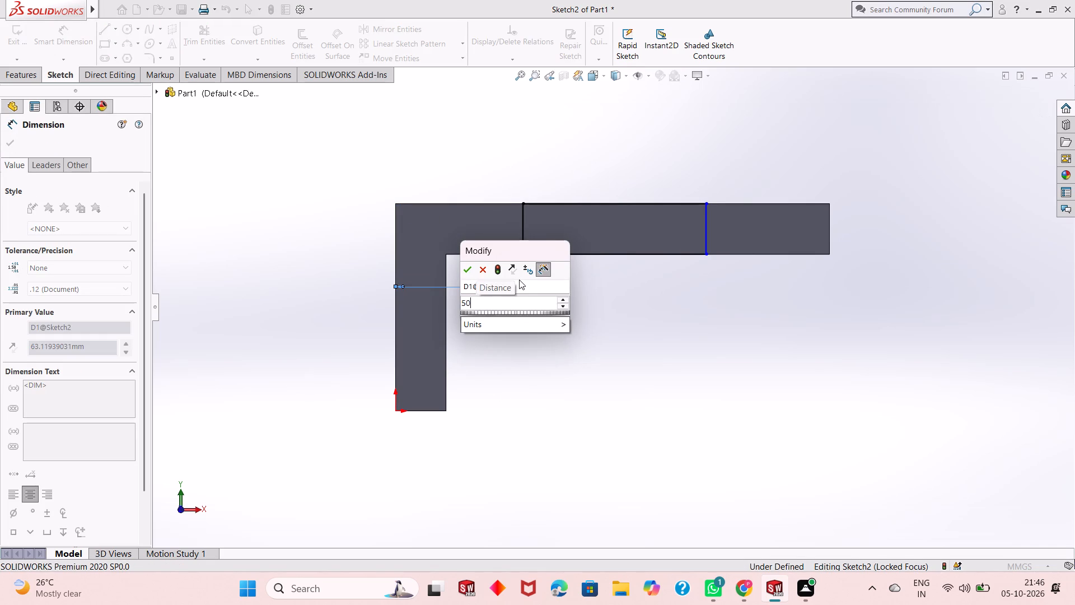
pyautogui.press('Return')
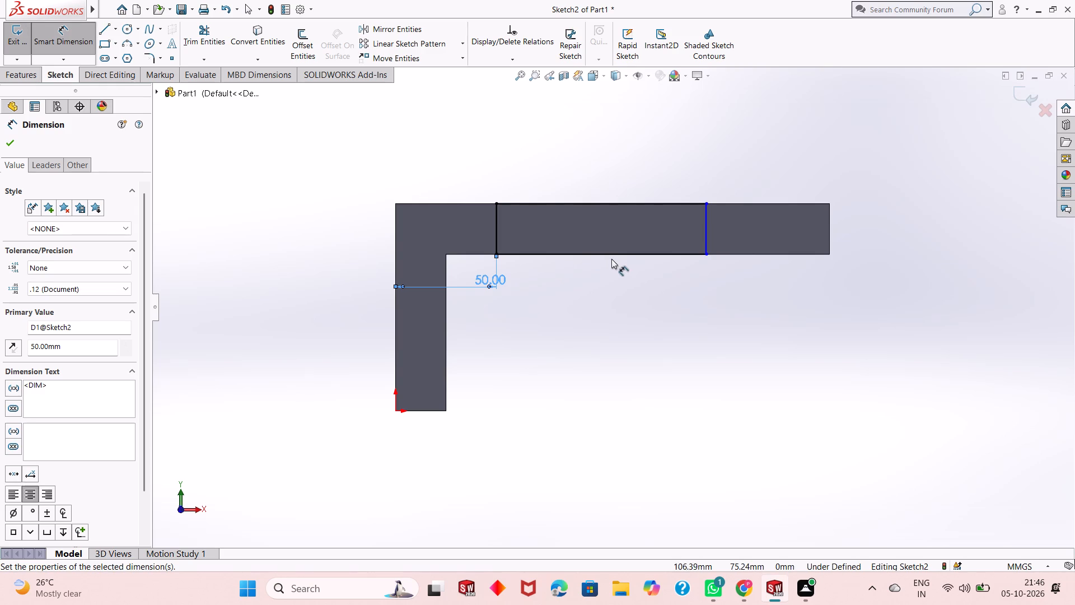
# Dimension the rectangle's bottom line to a width of 100 mm.
pyautogui.click(651, 257)
pyautogui.click(632, 343)
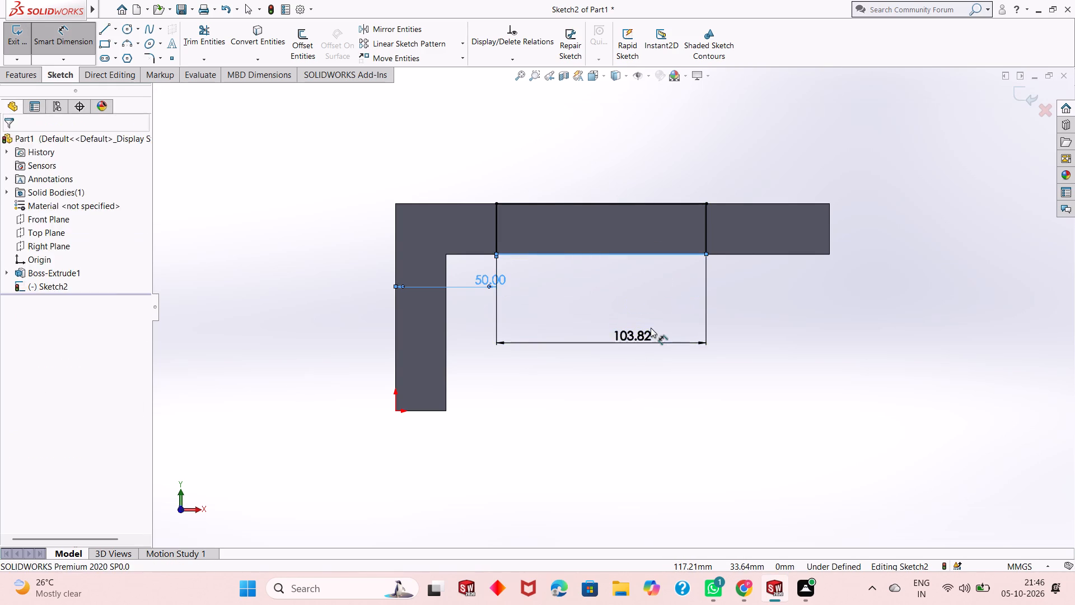
pyautogui.write('100')
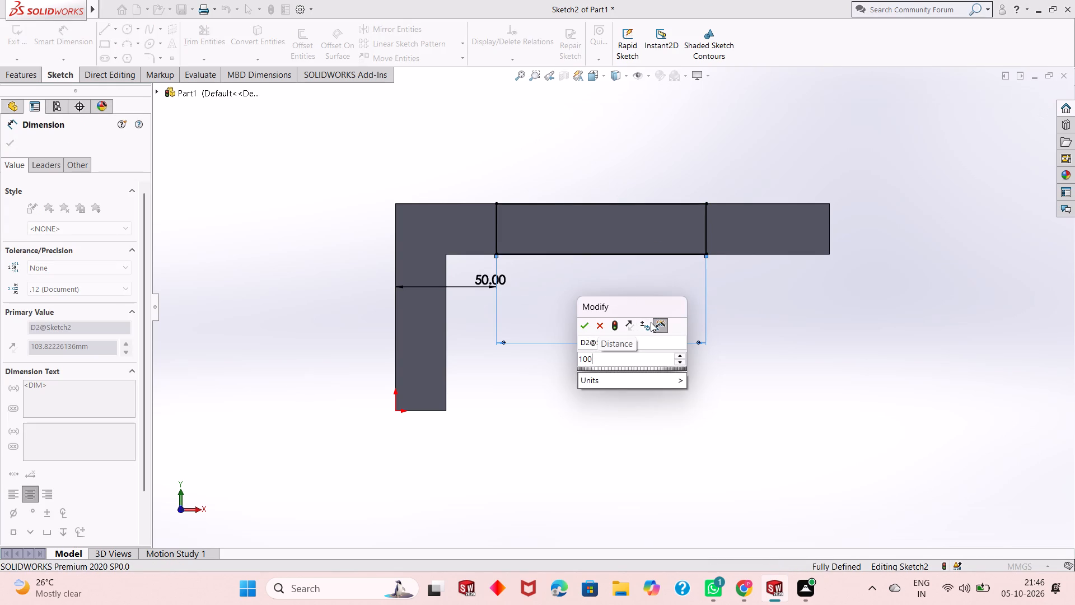
pyautogui.press('Return')
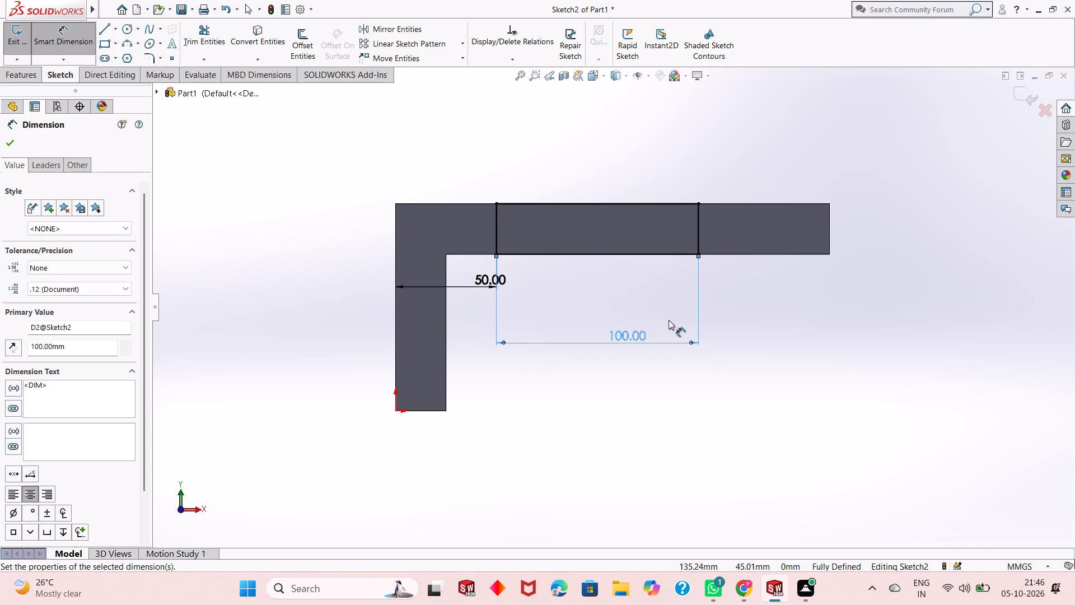
pyautogui.moveTo(670, 323); pyautogui.dragTo(697, 371, button='middle')
pyautogui.scroll(1, 624, 318)
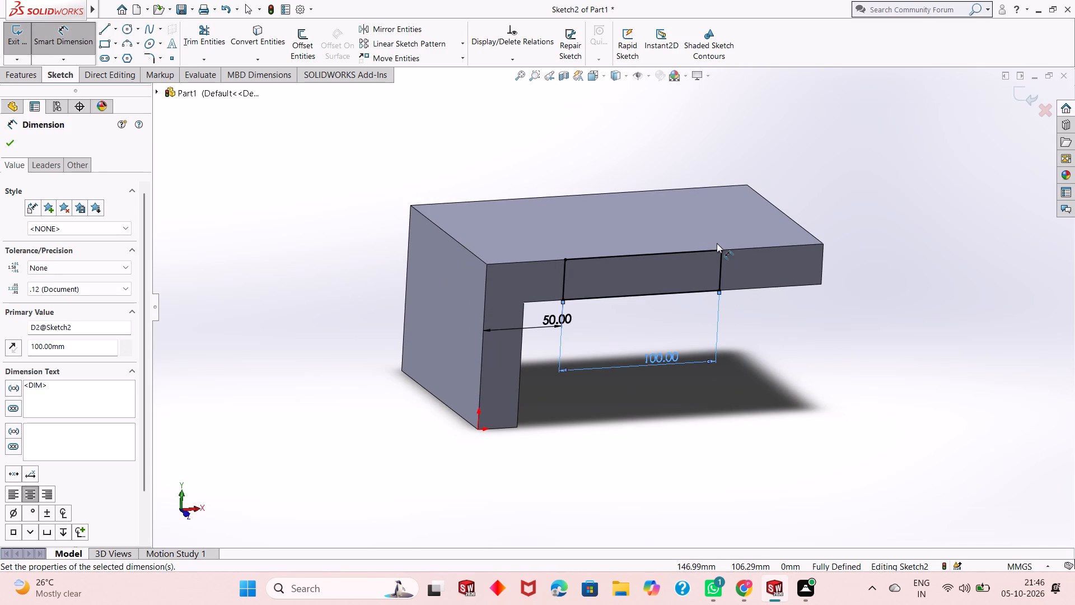
pyautogui.rightClick(766, 330)
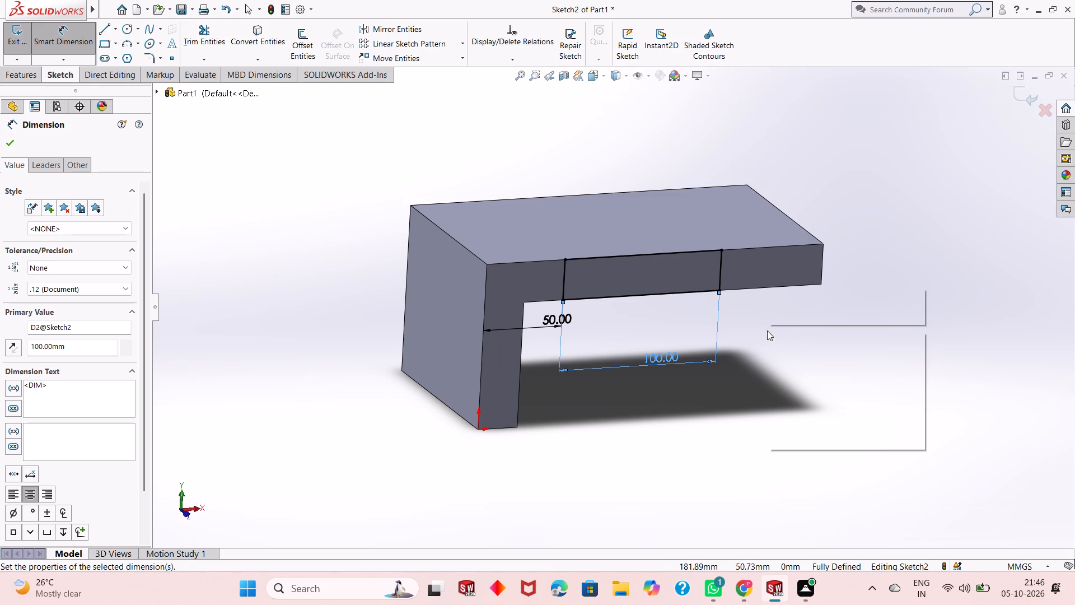
pyautogui.click(800, 364)
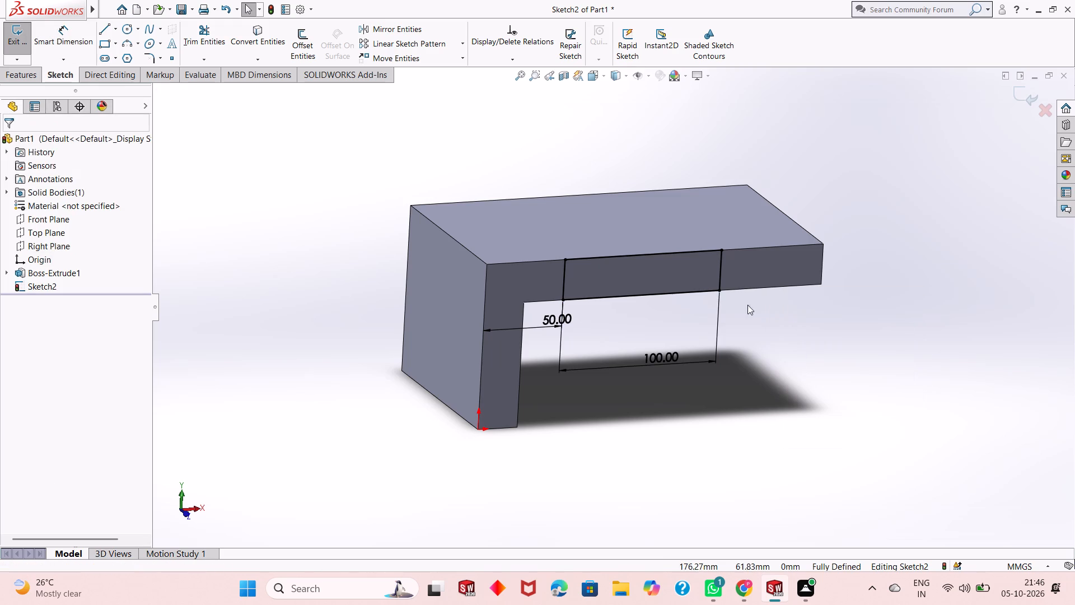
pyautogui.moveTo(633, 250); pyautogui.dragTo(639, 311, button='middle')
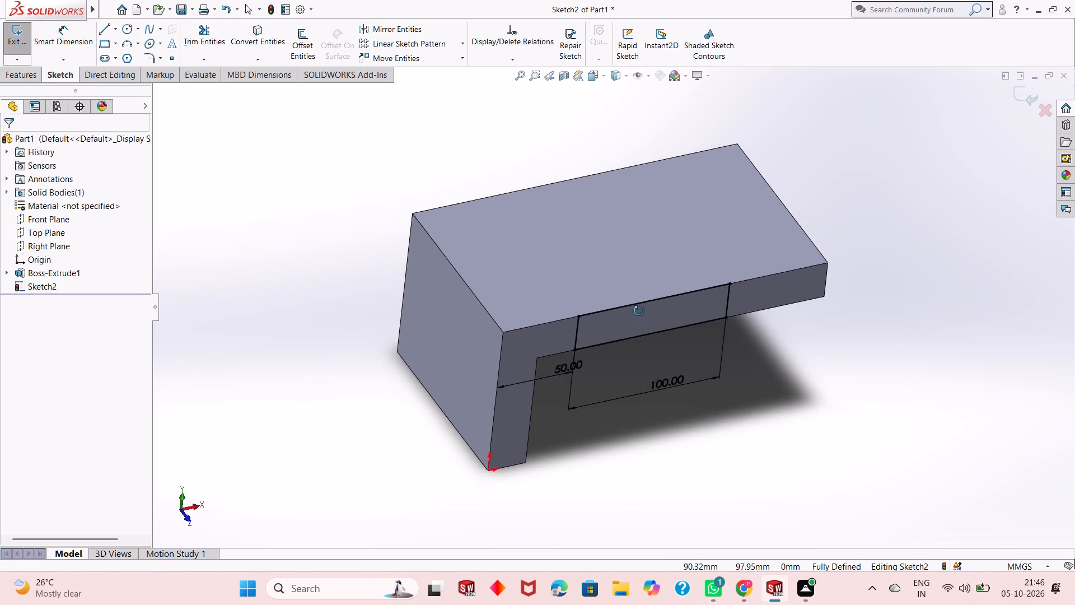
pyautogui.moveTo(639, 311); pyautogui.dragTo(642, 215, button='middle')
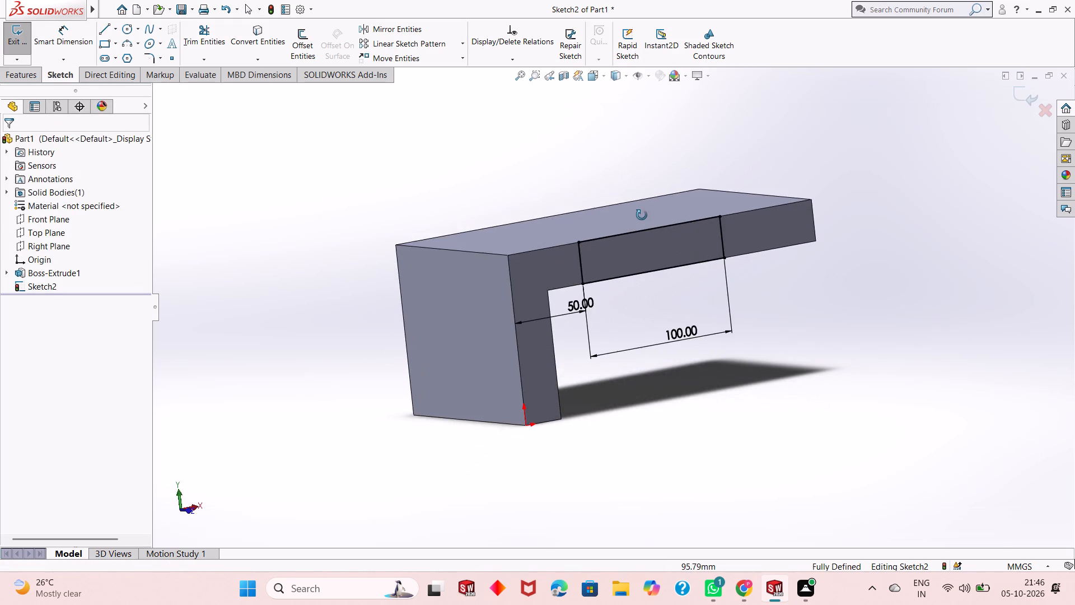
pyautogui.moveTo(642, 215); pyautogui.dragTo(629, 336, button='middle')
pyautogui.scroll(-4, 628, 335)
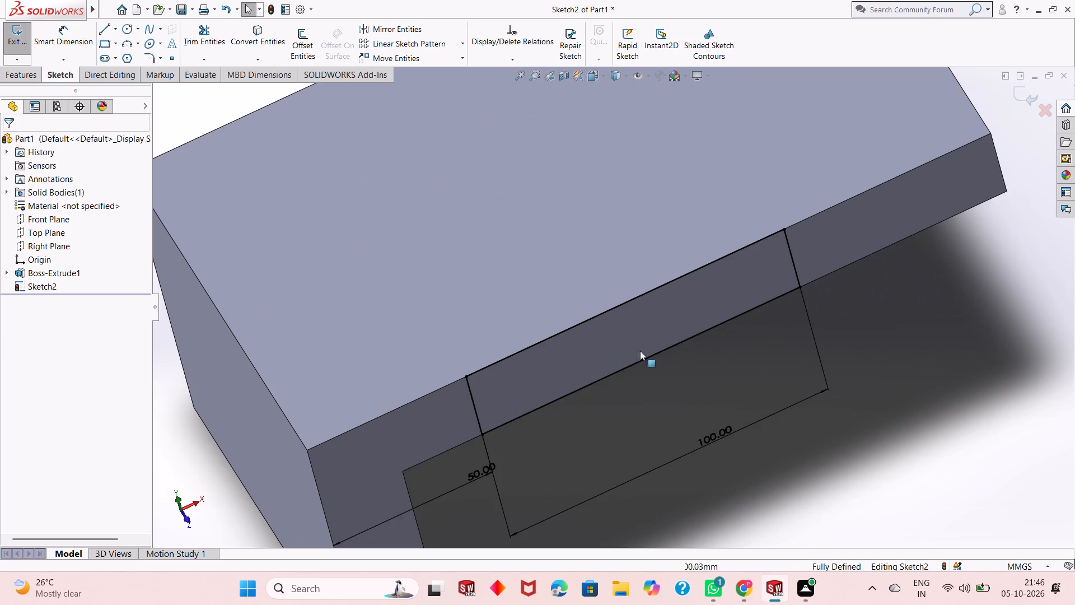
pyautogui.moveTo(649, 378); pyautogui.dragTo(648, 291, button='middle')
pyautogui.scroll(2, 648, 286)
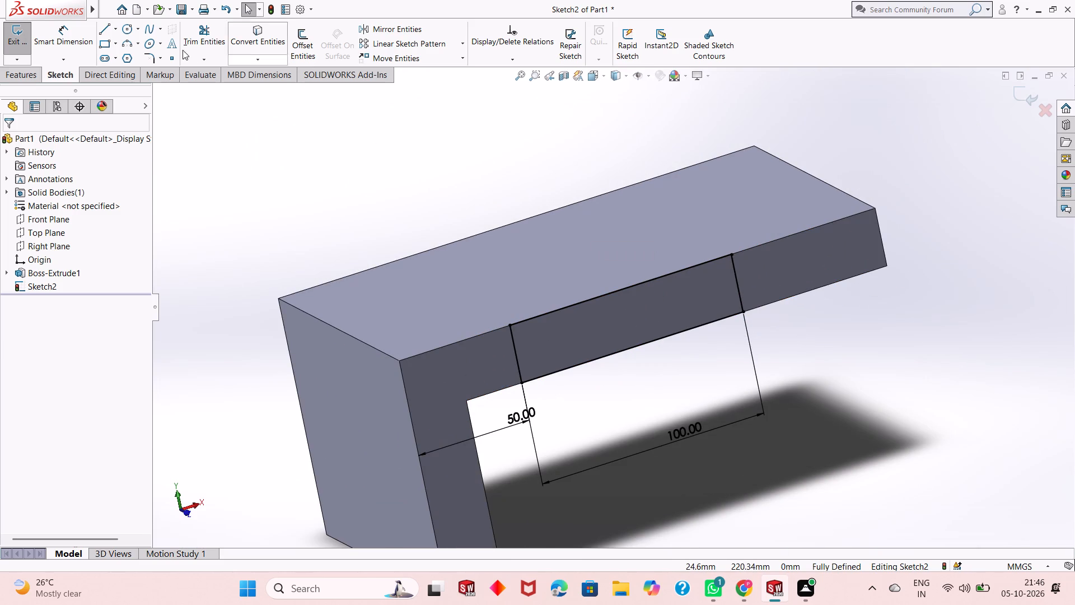
# Cut-extrude the 100 mm wide rectangle to a blind depth of 20 mm into the horizontal arm.
pyautogui.click(21, 72)
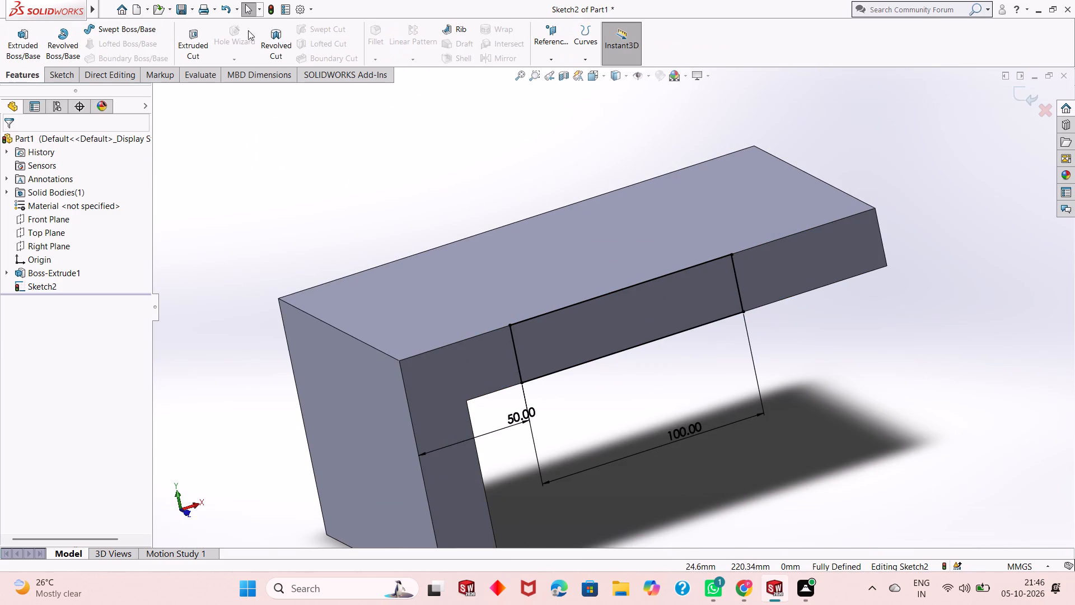
pyautogui.click(185, 49)
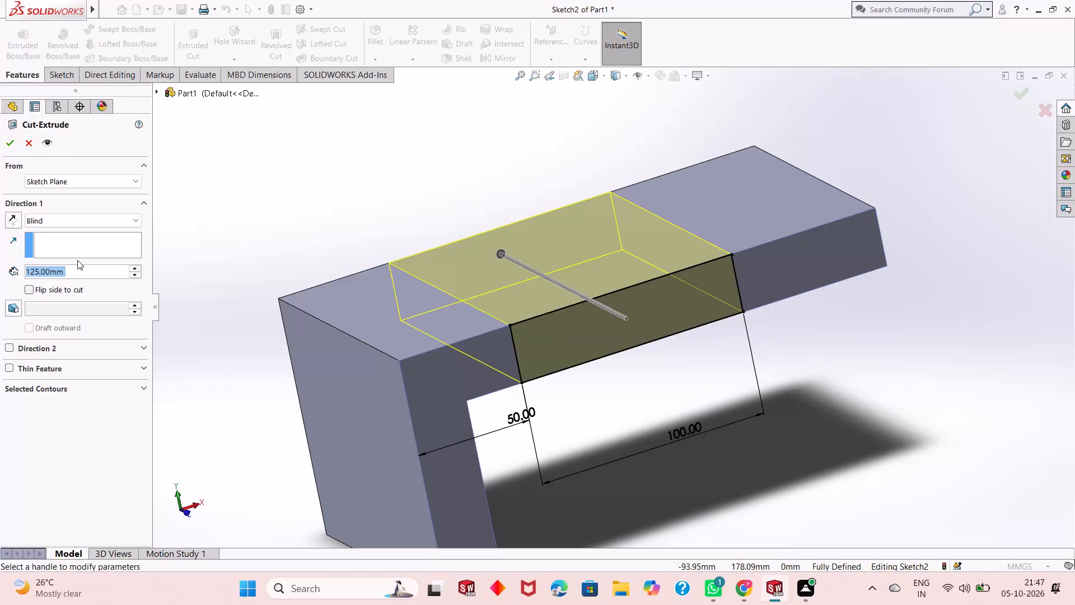
pyautogui.write('20')
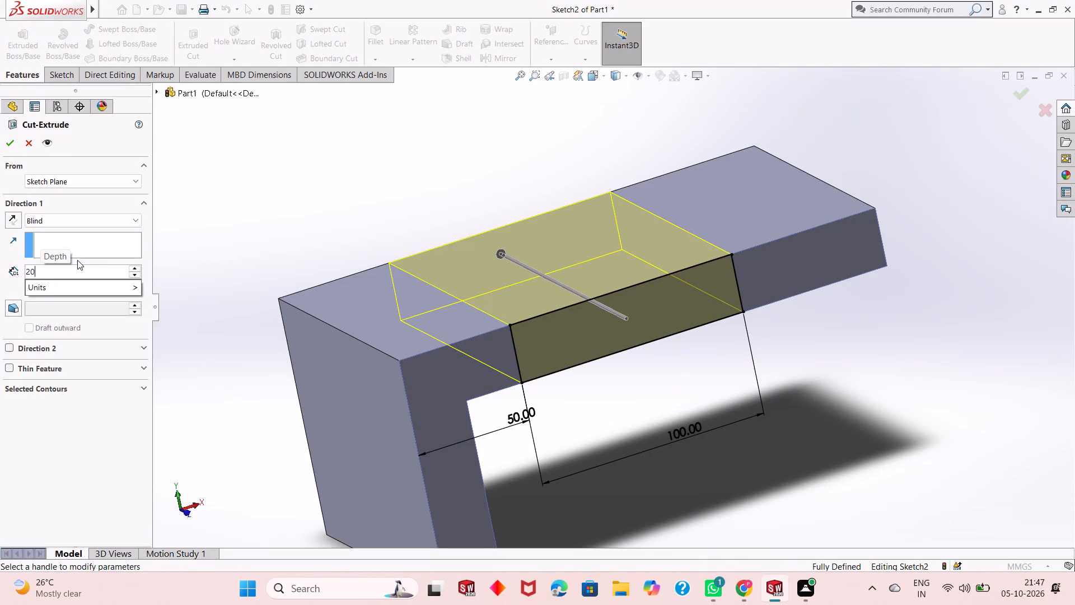
pyautogui.press('Return')
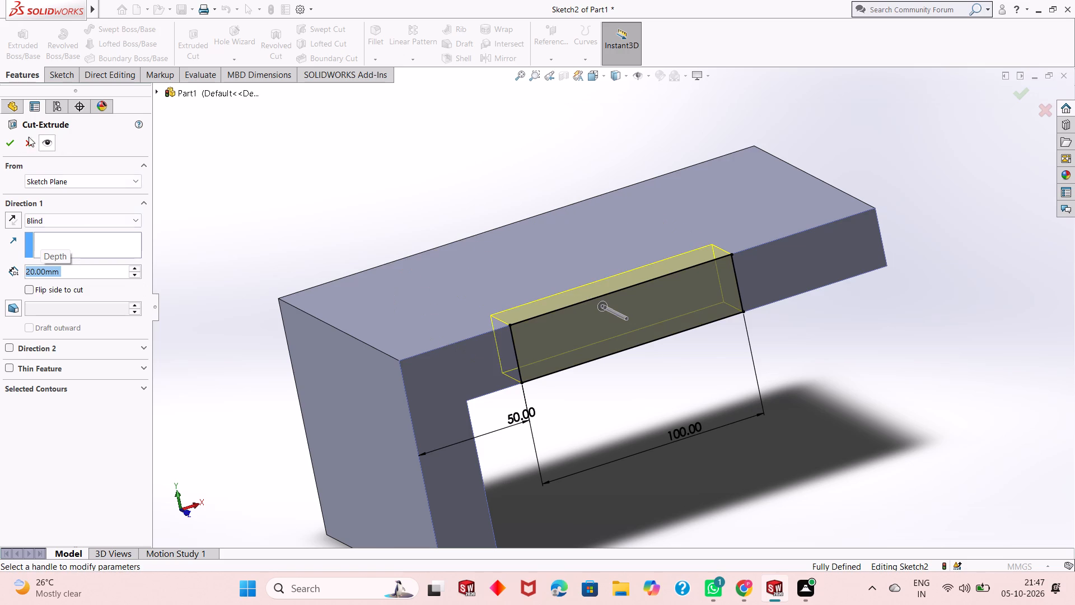
pyautogui.click(11, 145)
pyautogui.scroll(2, 512, 361)
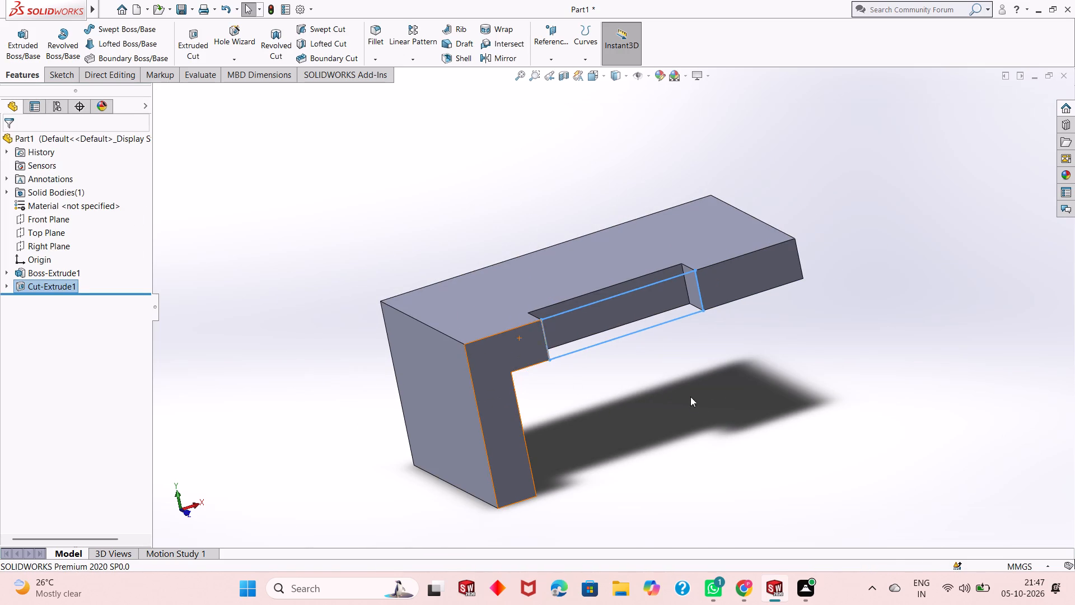
pyautogui.click(690, 397)
# Fillet the two inner vertical corner edges of the rectangular notch with a 15 mm radius.
pyautogui.moveTo(681, 294); pyautogui.dragTo(619, 259, button='middle')
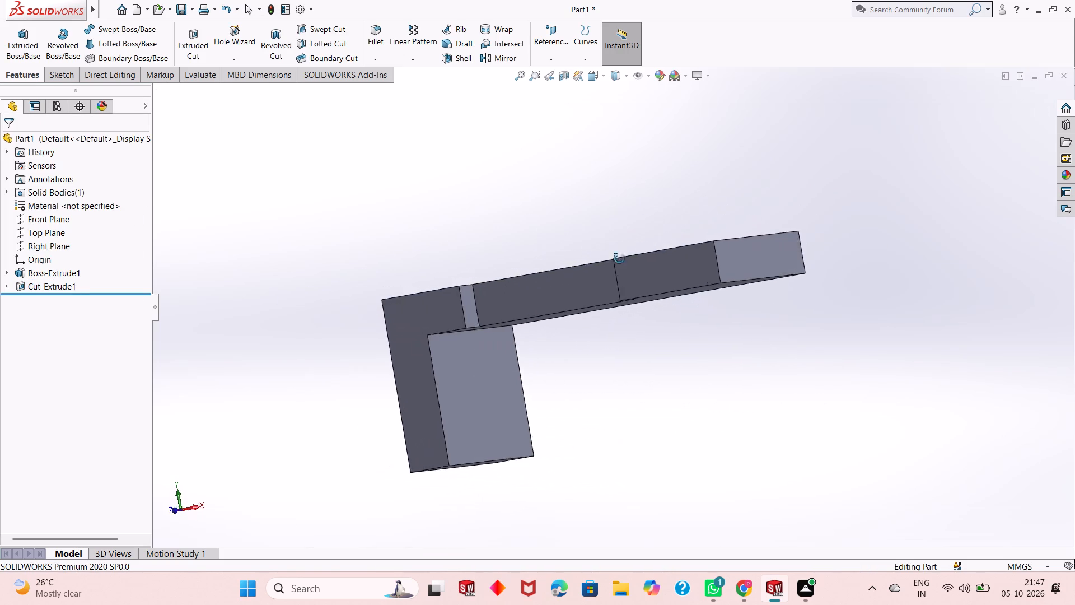
pyautogui.moveTo(619, 259); pyautogui.dragTo(707, 252, button='middle')
pyautogui.scroll(-4, 707, 245)
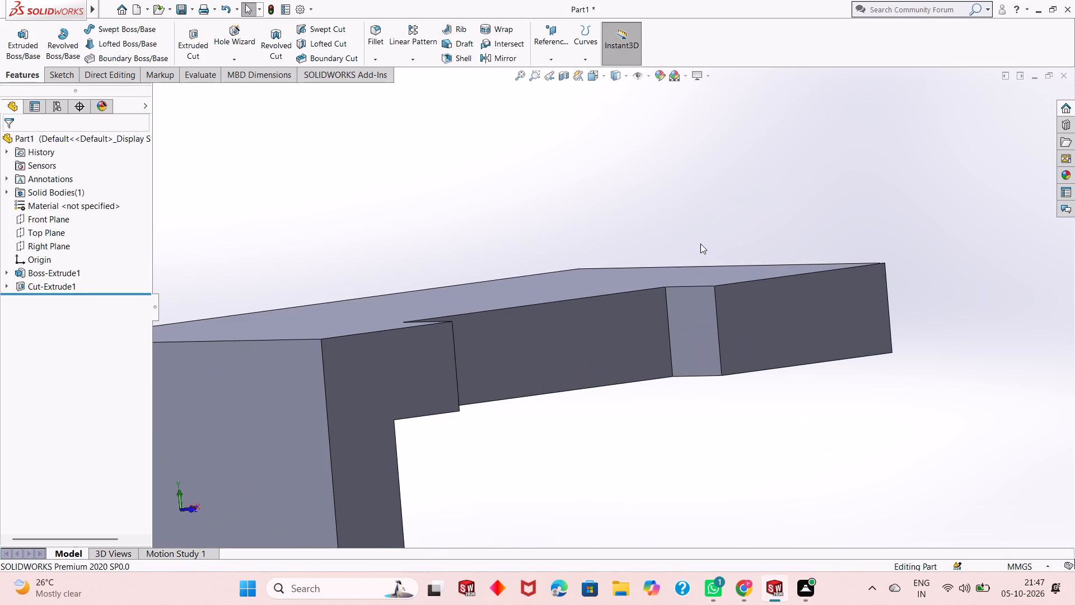
pyautogui.scroll(2, 680, 297)
pyautogui.moveTo(667, 358); pyautogui.dragTo(668, 400, button='middle')
pyautogui.scroll(-3, 668, 337)
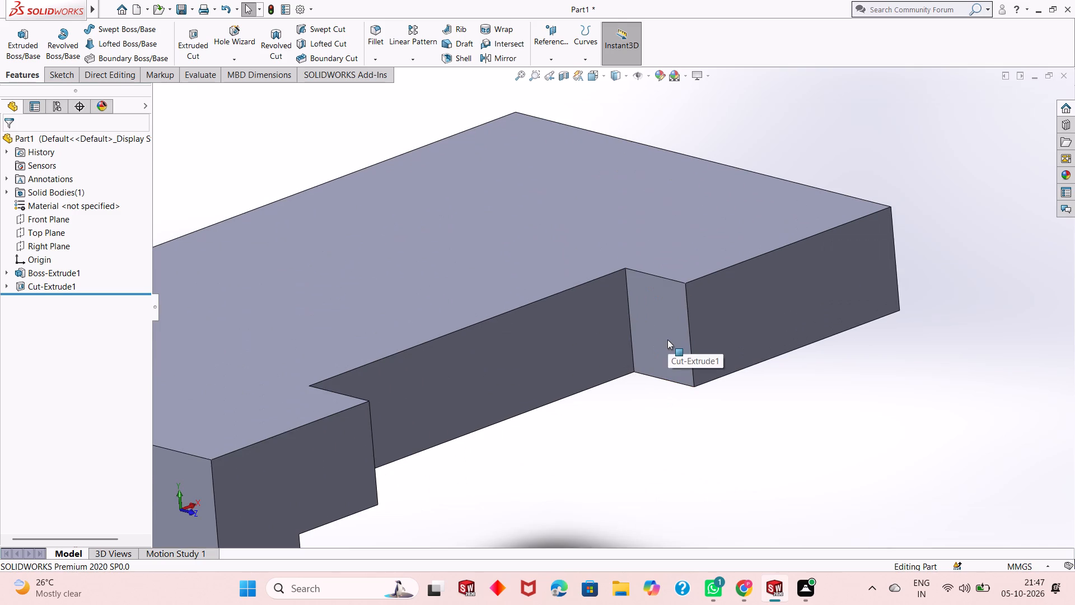
pyautogui.moveTo(666, 341); pyautogui.dragTo(661, 318, button='middle')
pyautogui.scroll(1, 627, 322)
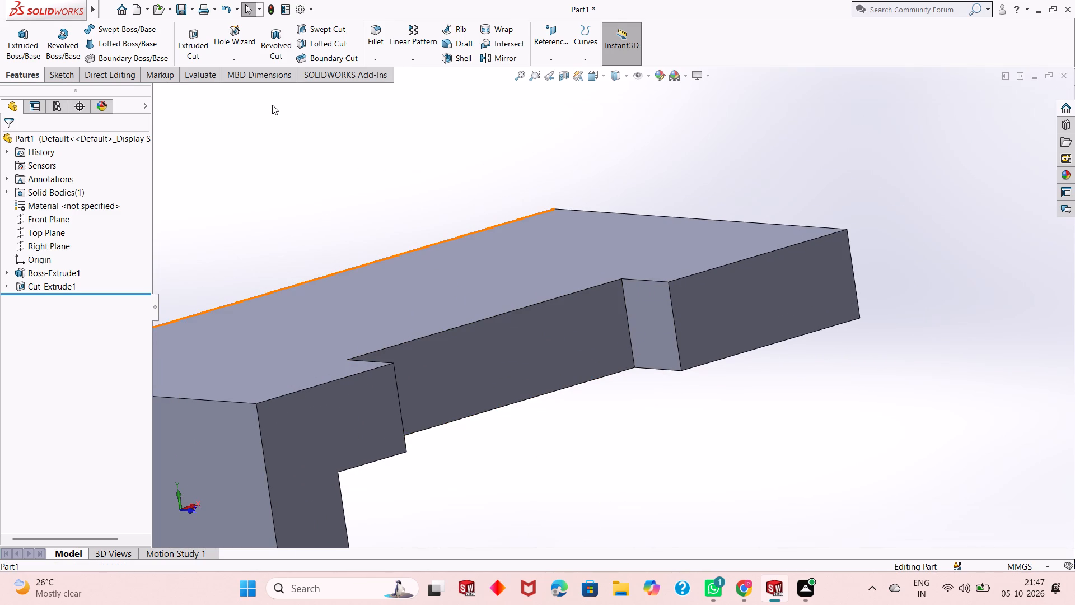
pyautogui.click(376, 37)
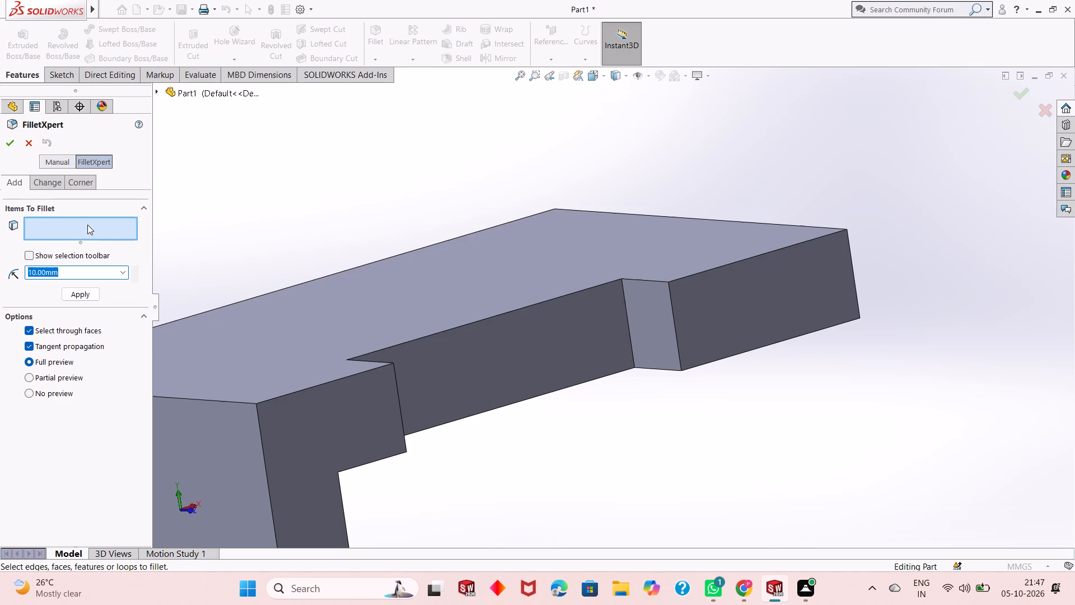
pyautogui.write('15')
pyautogui.press('Return')
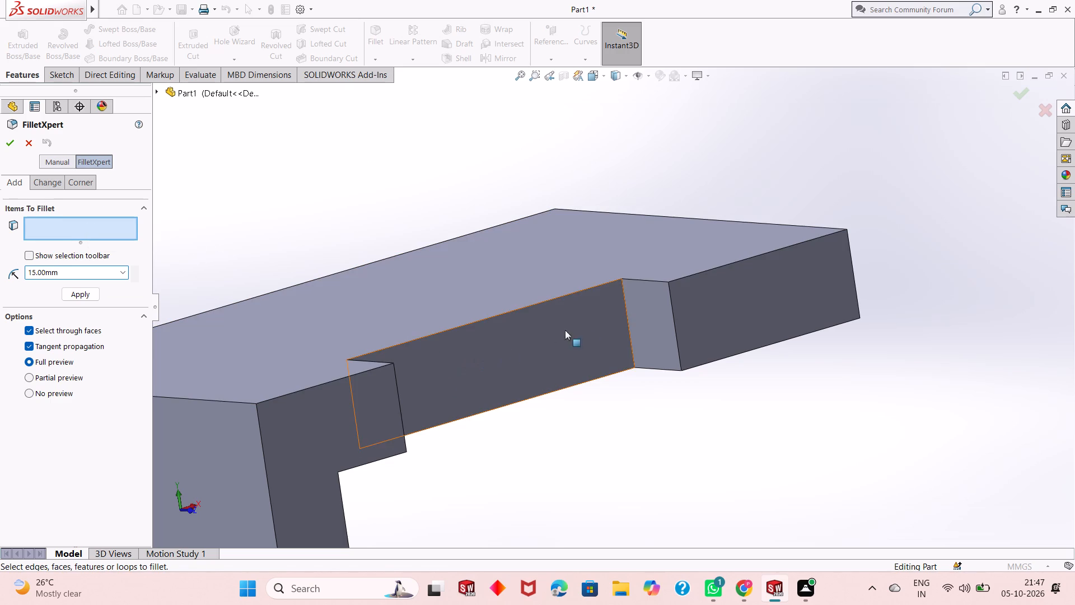
pyautogui.click(629, 334)
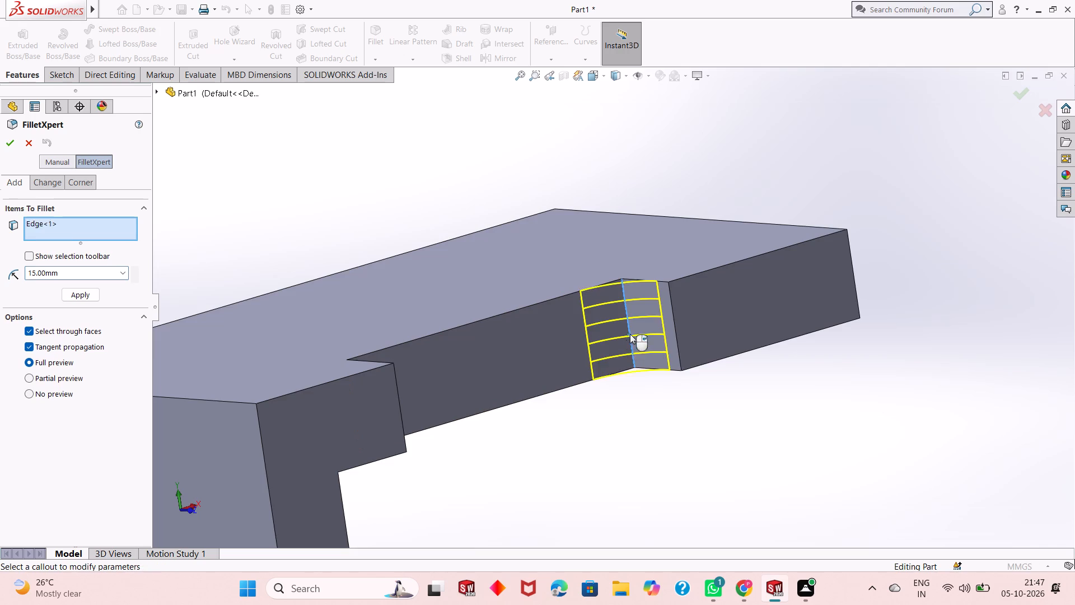
pyautogui.scroll(1, 613, 370)
pyautogui.moveTo(614, 374); pyautogui.dragTo(509, 409, button='middle')
pyautogui.scroll(1, 506, 407)
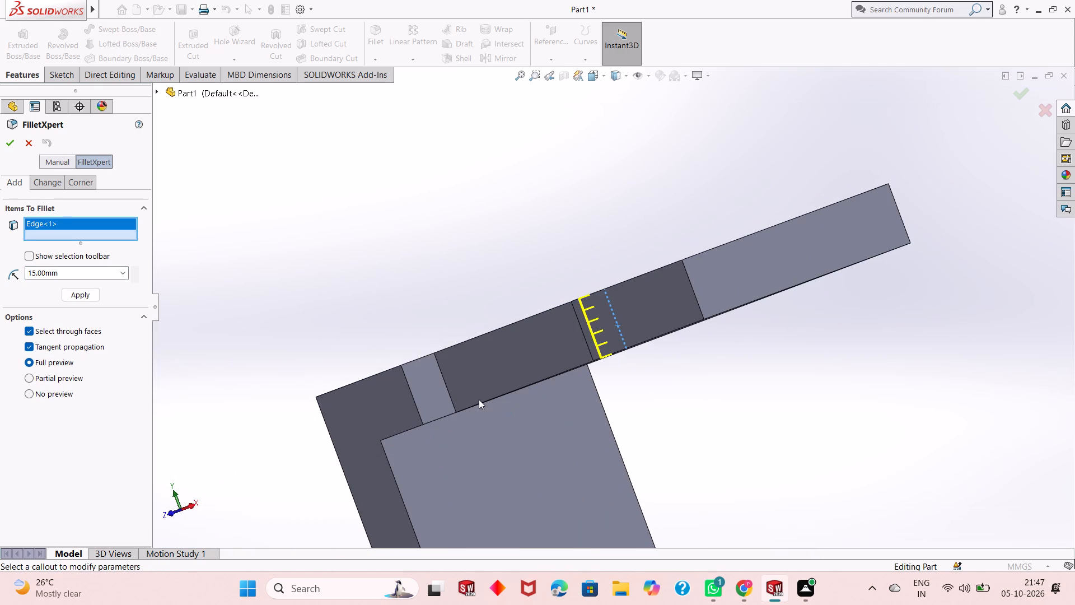
pyautogui.click(446, 386)
pyautogui.moveTo(475, 315); pyautogui.dragTo(501, 355, button='middle')
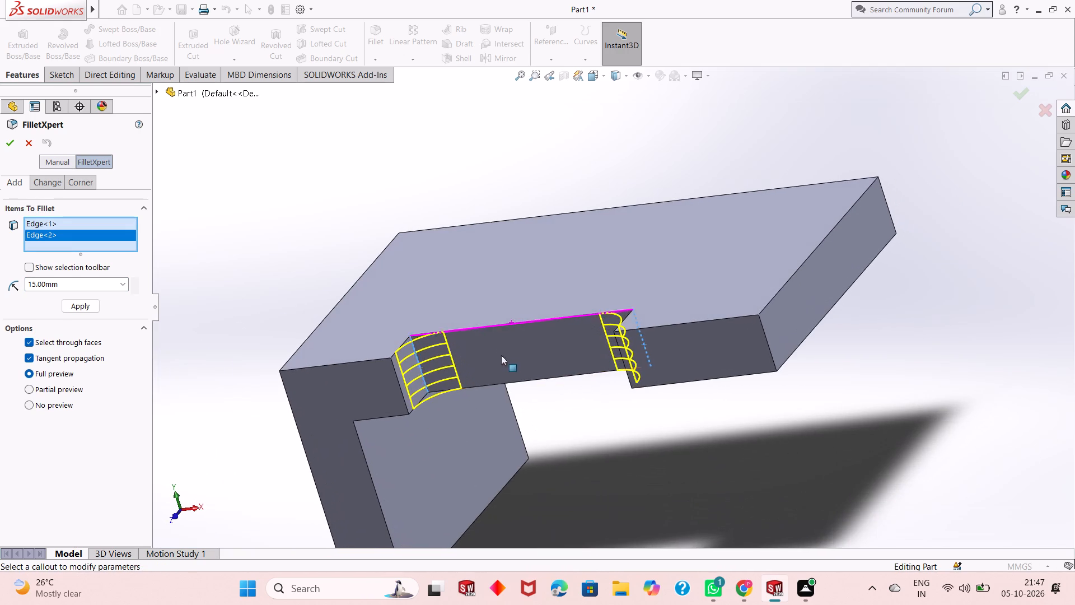
pyautogui.moveTo(501, 355); pyautogui.dragTo(501, 356, button='middle')
pyautogui.click(4, 137)
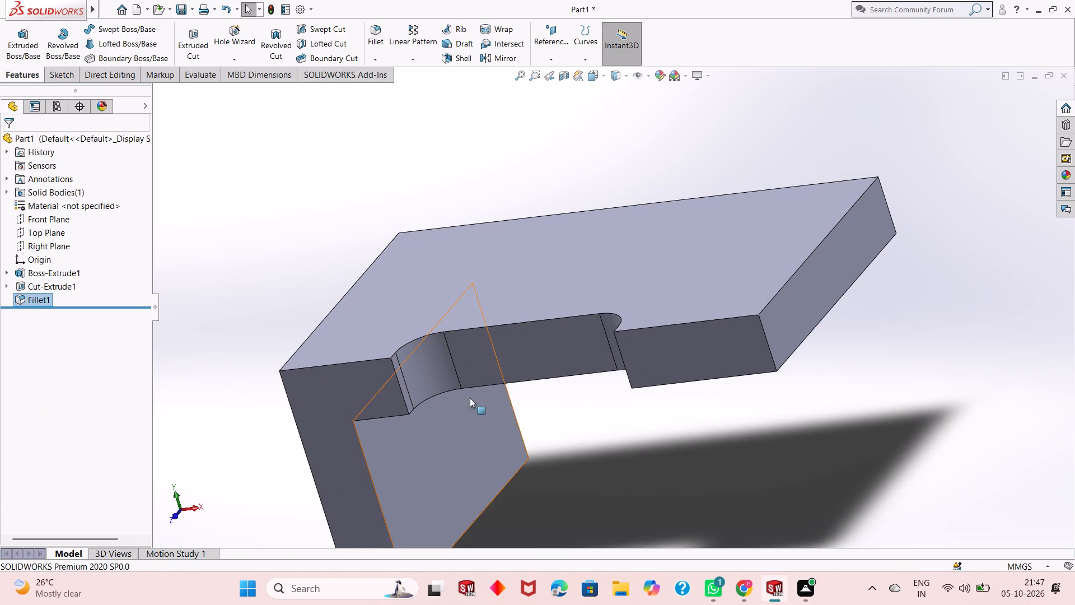
# Examine the filleted notch and the overall L-shaped part from several angles.
pyautogui.moveTo(534, 414); pyautogui.dragTo(618, 357, button='middle')
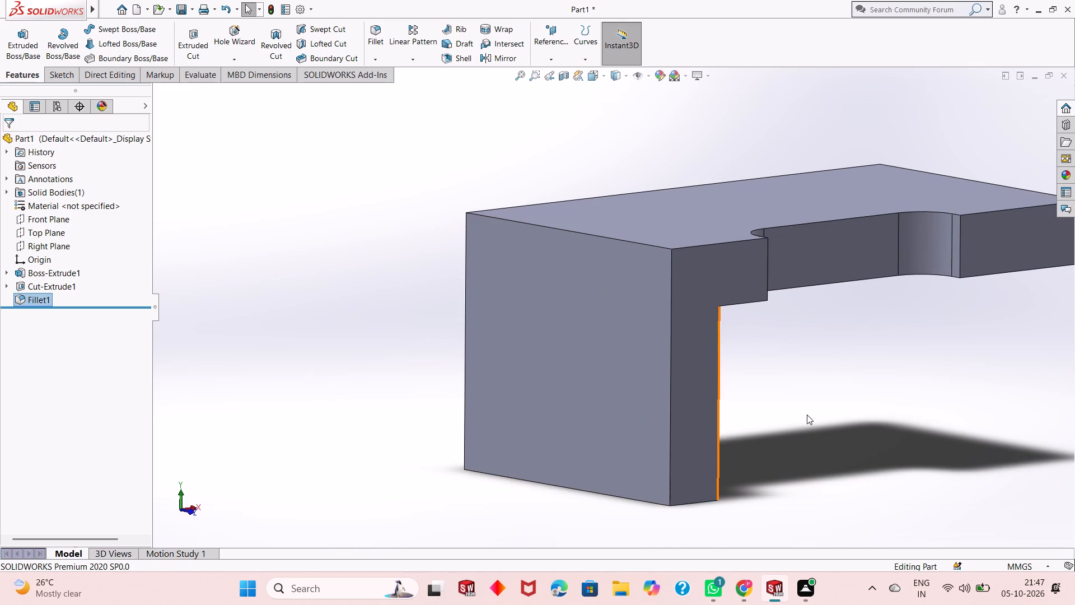
pyautogui.scroll(2, 803, 395)
pyautogui.scroll(-2, 928, 243)
pyautogui.moveTo(769, 371); pyautogui.dragTo(802, 346, button='middle')
pyautogui.scroll(1, 813, 290)
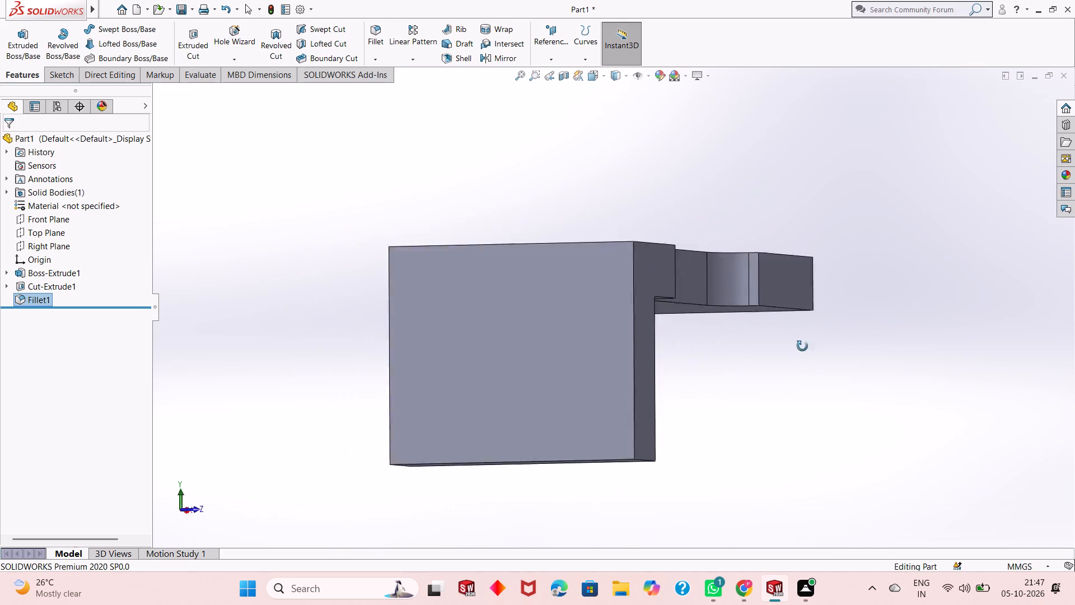
pyautogui.moveTo(802, 346); pyautogui.dragTo(790, 407, button='middle')
pyautogui.scroll(-3, 755, 221)
pyautogui.scroll(-2, 655, 295)
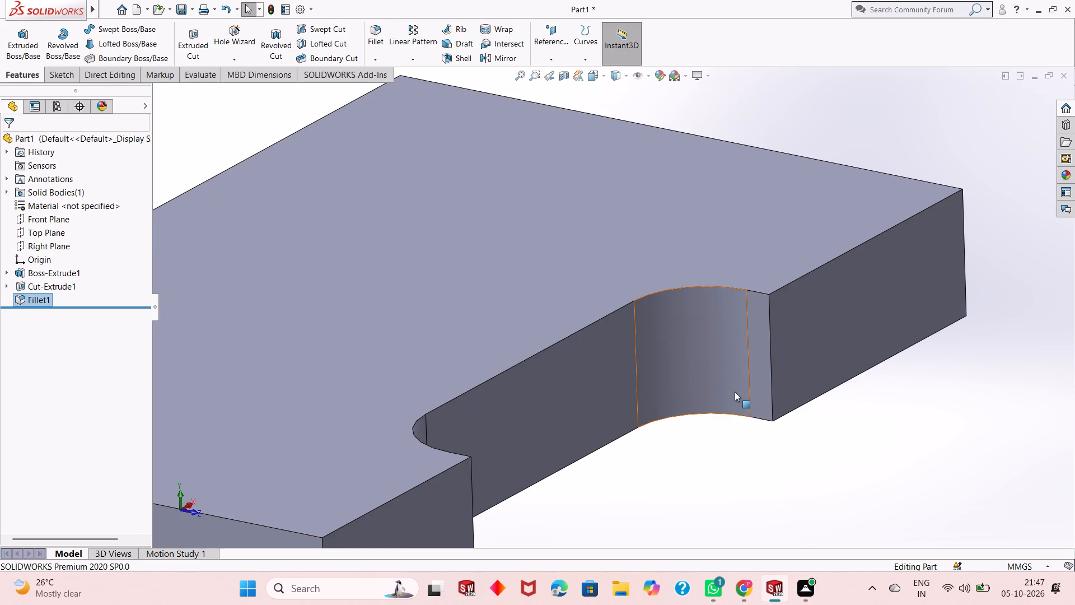
pyautogui.scroll(-1, 725, 472)
pyautogui.scroll(1, 696, 446)
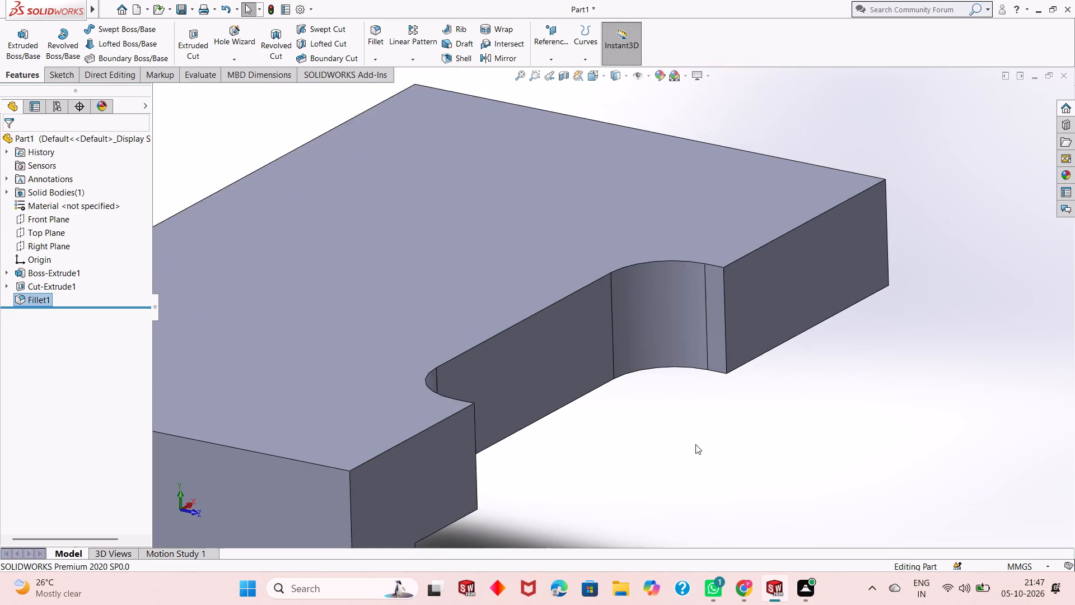
pyautogui.scroll(2, 695, 444)
pyautogui.scroll(2, 652, 422)
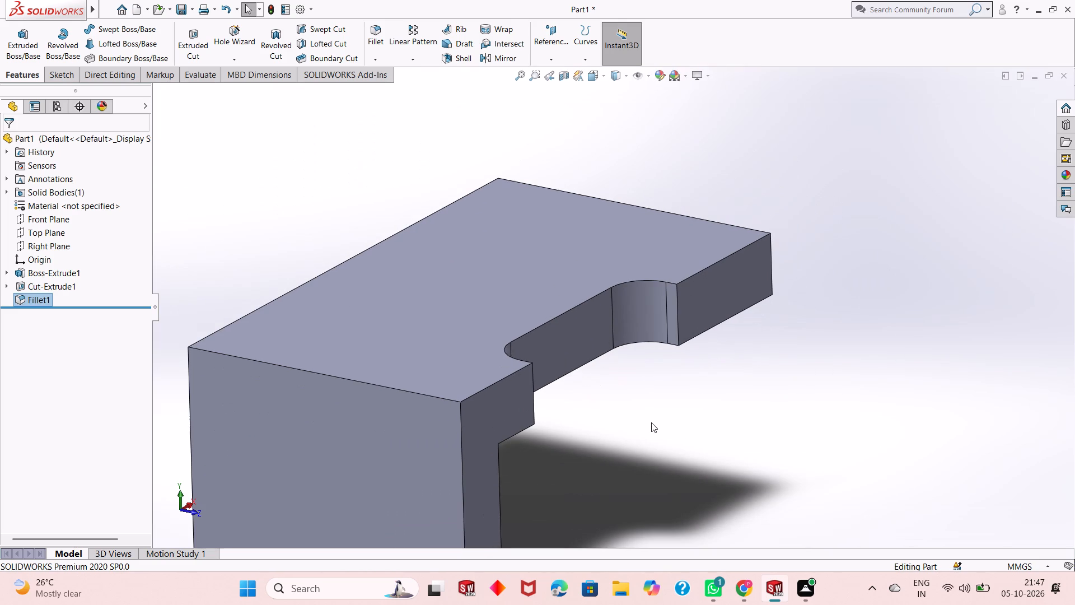
pyautogui.moveTo(652, 425); pyautogui.dragTo(635, 388, button='middle')
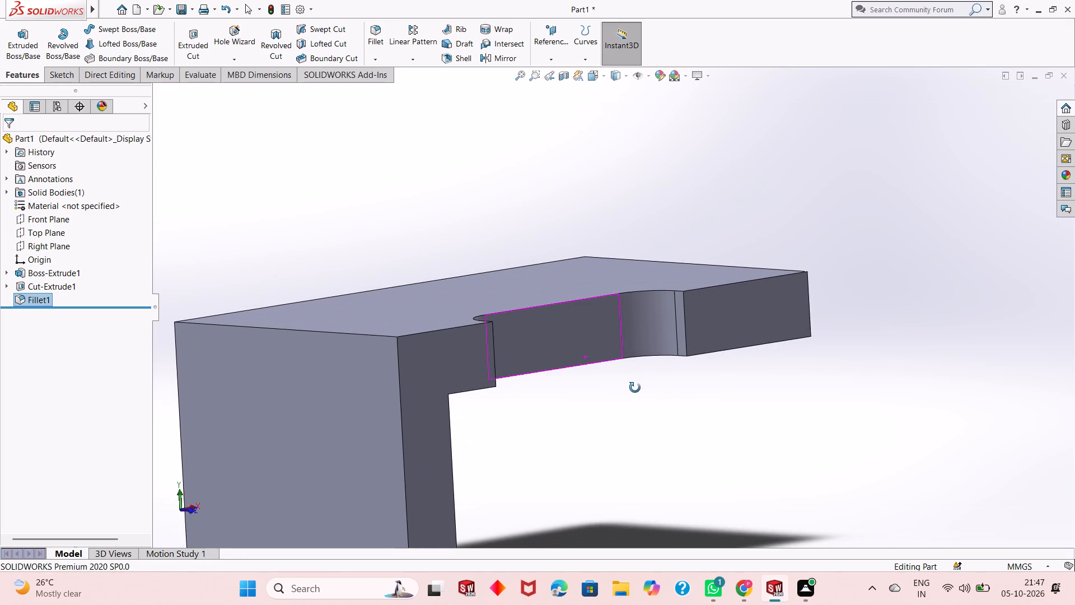
pyautogui.moveTo(635, 388); pyautogui.dragTo(633, 400, button='middle')
pyautogui.scroll(2, 629, 395)
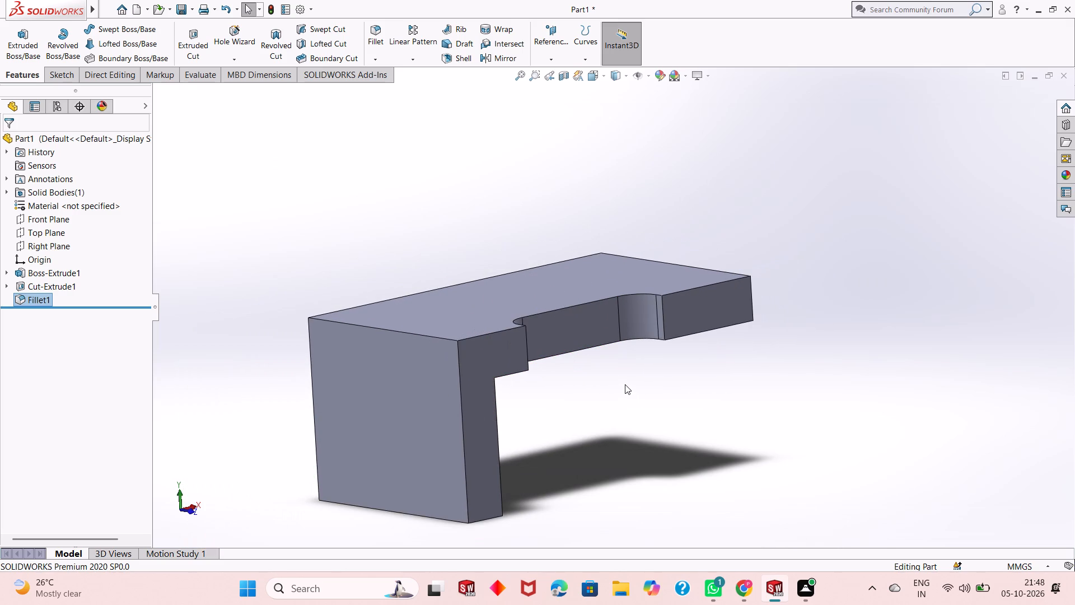
pyautogui.scroll(2, 519, 465)
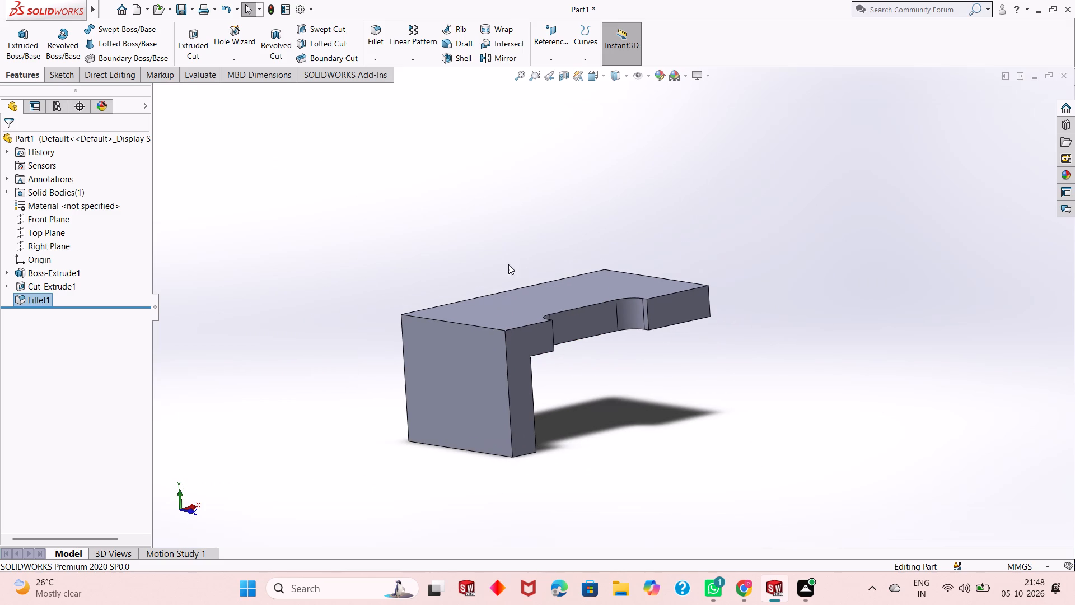
pyautogui.click(376, 44)
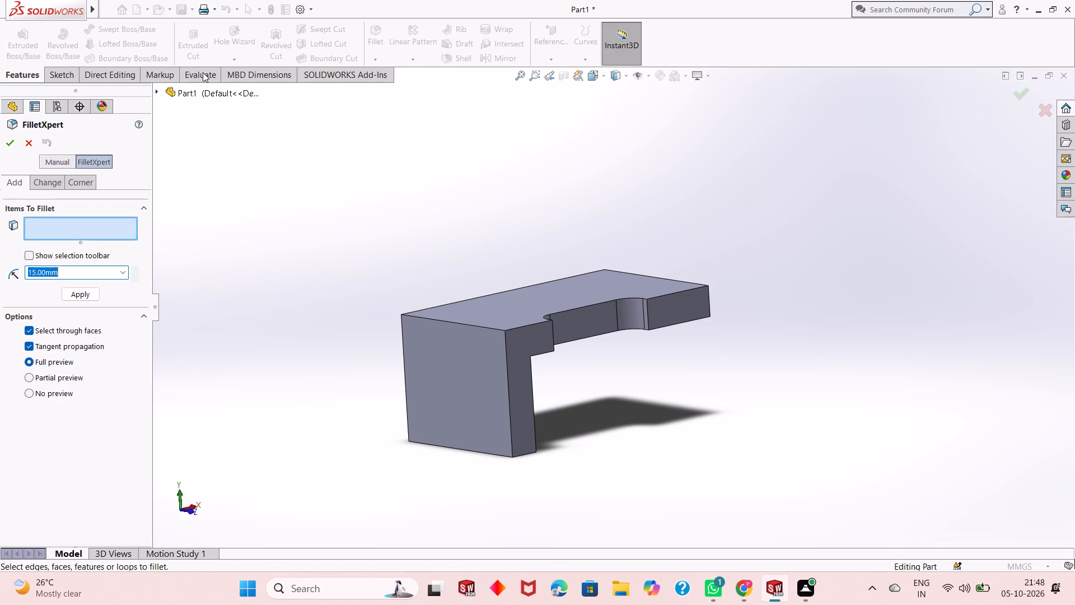
pyautogui.click(31, 140)
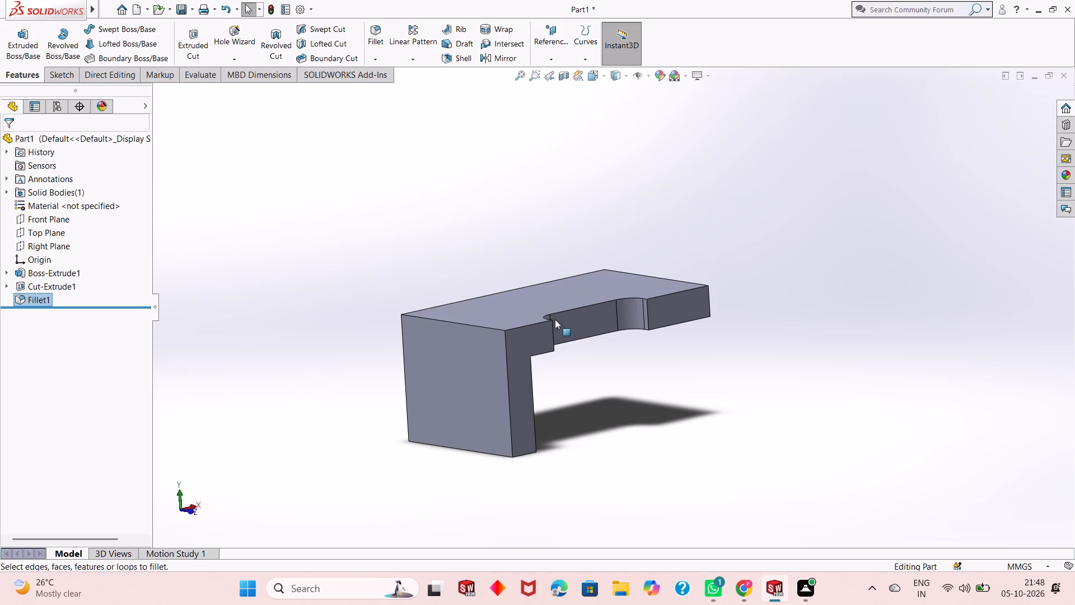
# Open a new sketch on the top face of the horizontal arm and orient the view normal to it.
pyautogui.scroll(1, 540, 312)
pyautogui.moveTo(558, 309); pyautogui.dragTo(542, 402, button='middle')
pyautogui.scroll(1, 588, 378)
pyautogui.scroll(-3, 697, 285)
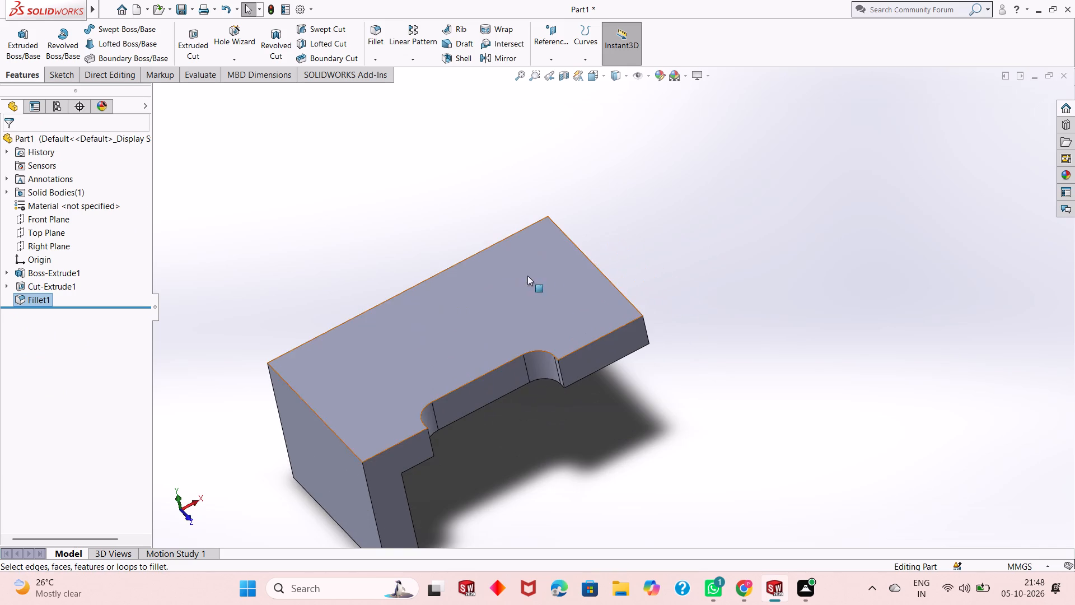
pyautogui.click(575, 274)
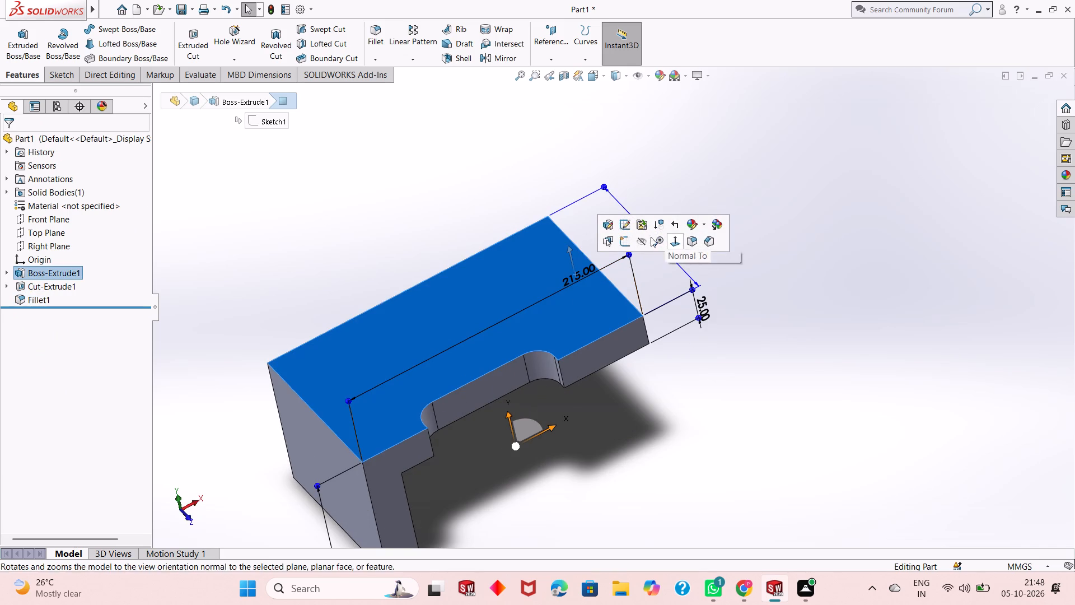
pyautogui.click(625, 243)
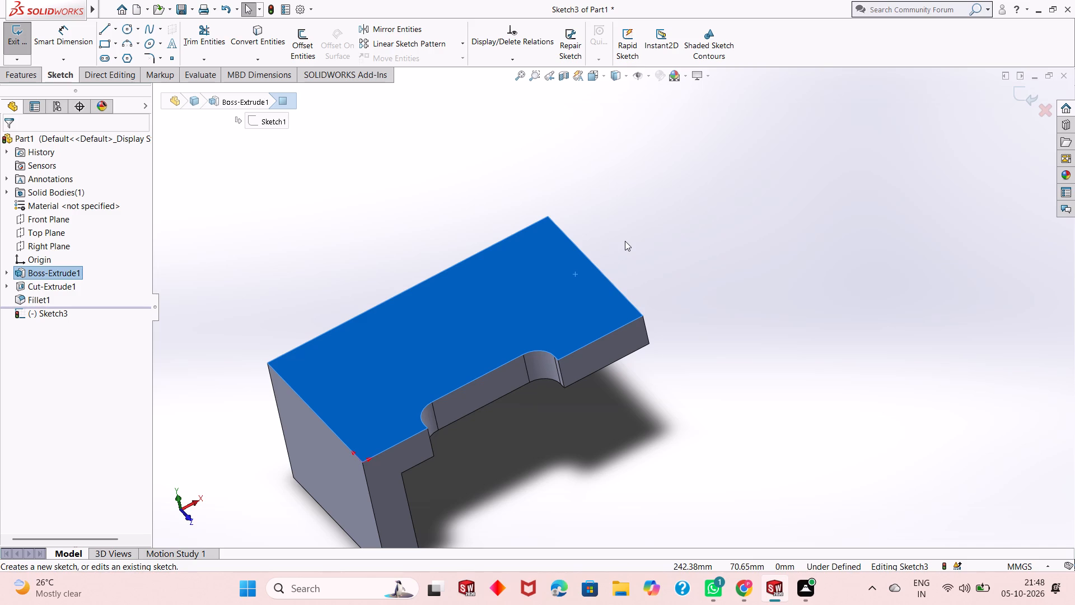
pyautogui.hotkey('ctrl', '8')
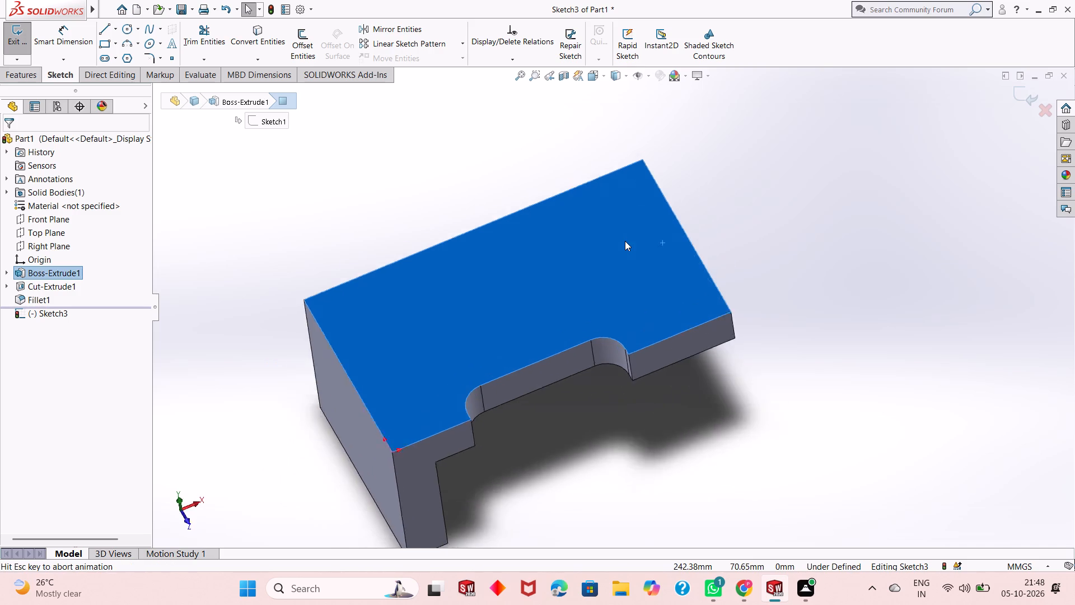
pyautogui.scroll(-3, 626, 241)
pyautogui.scroll(5, 627, 241)
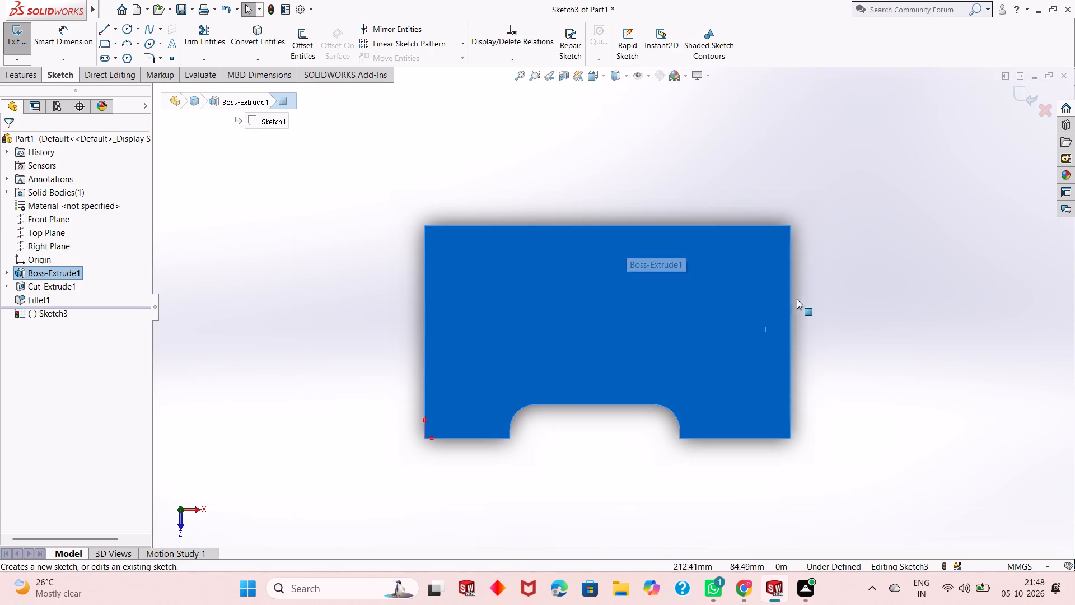
pyautogui.click(836, 310)
# Sketch a corner rectangle about 40 mm wide across the full 125 mm depth at the free end of the arm's top face.
pyautogui.scroll(2, 737, 347)
pyautogui.scroll(-2, 845, 371)
pyautogui.scroll(-1, 661, 285)
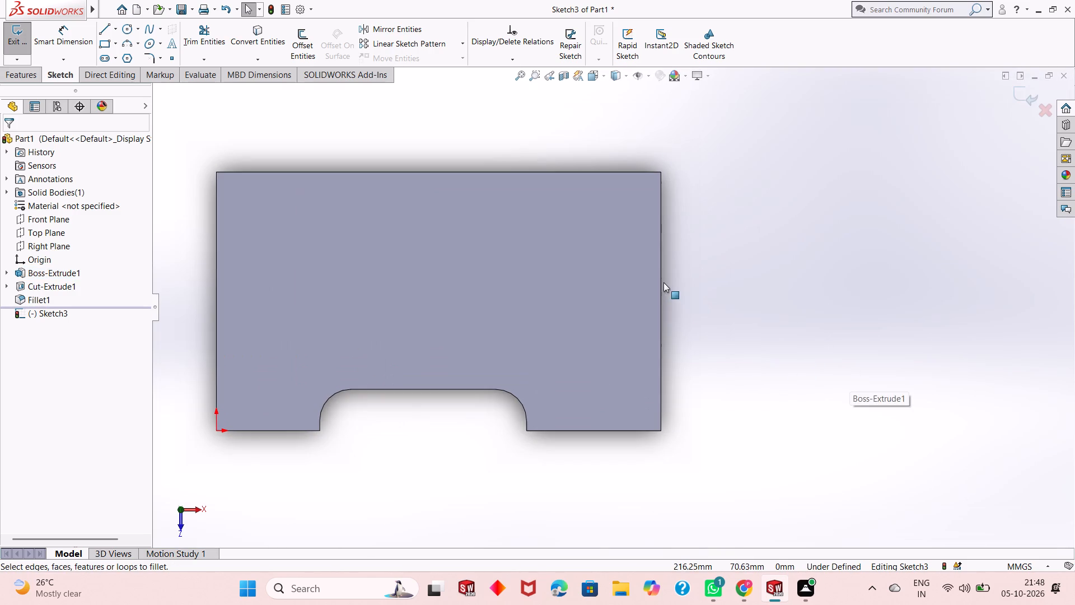
pyautogui.click(105, 44)
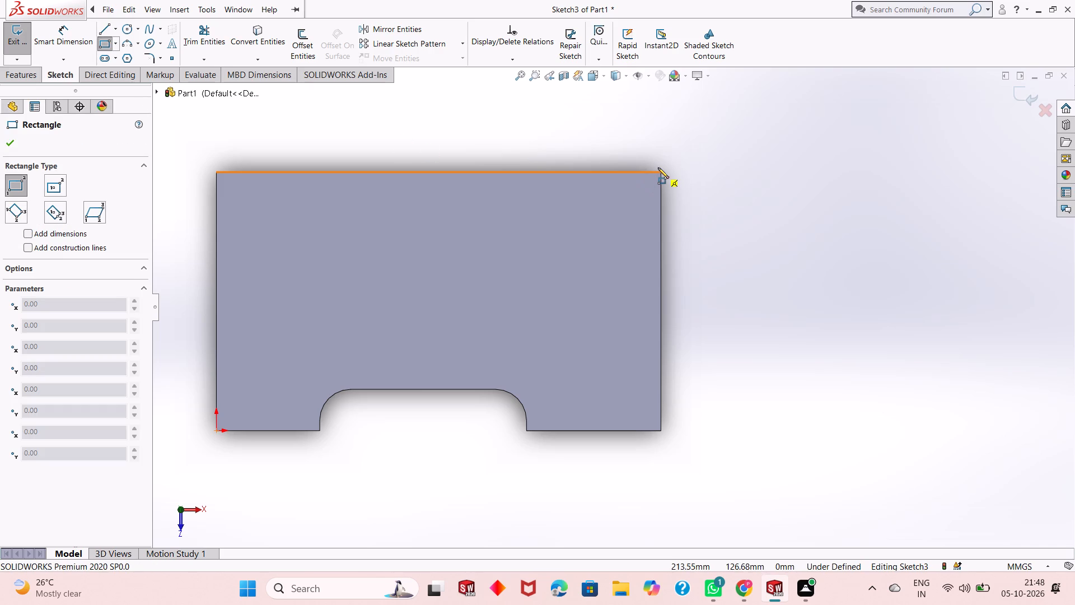
pyautogui.click(661, 174)
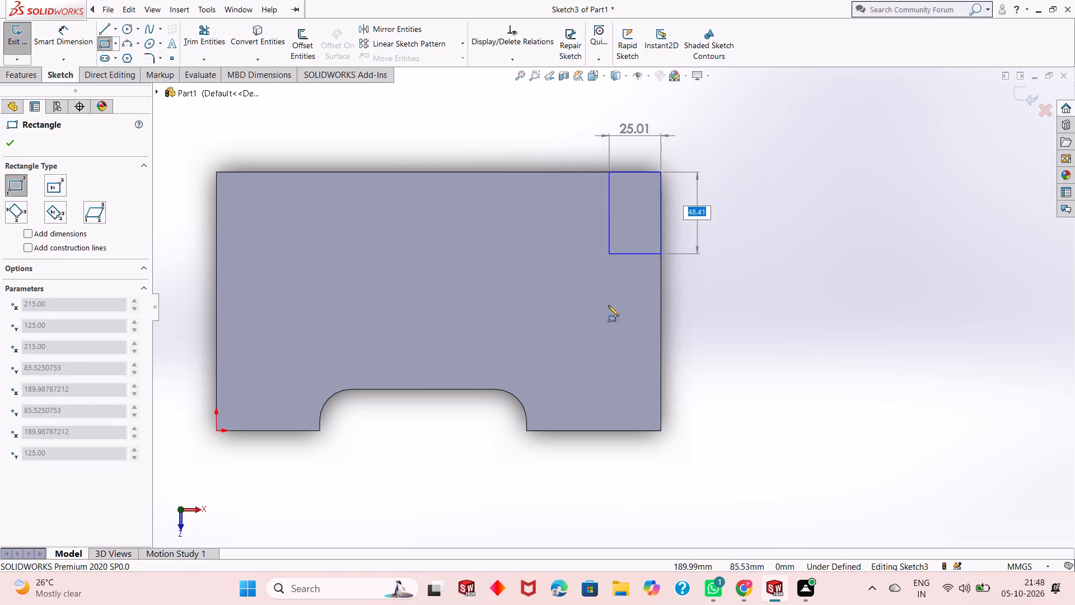
pyautogui.click(577, 430)
pyautogui.rightClick(732, 225)
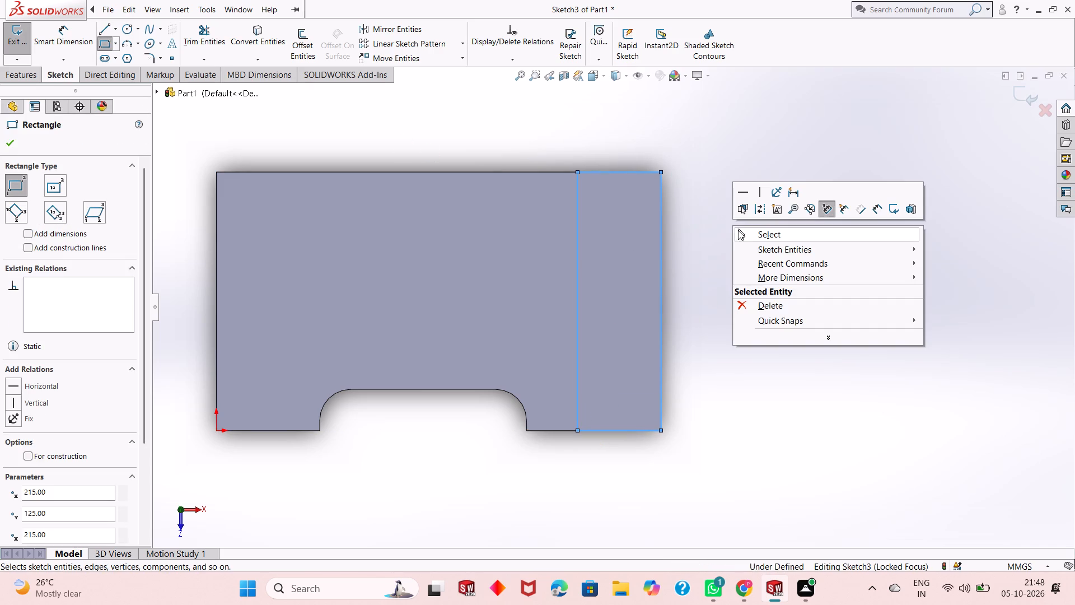
pyautogui.click(744, 236)
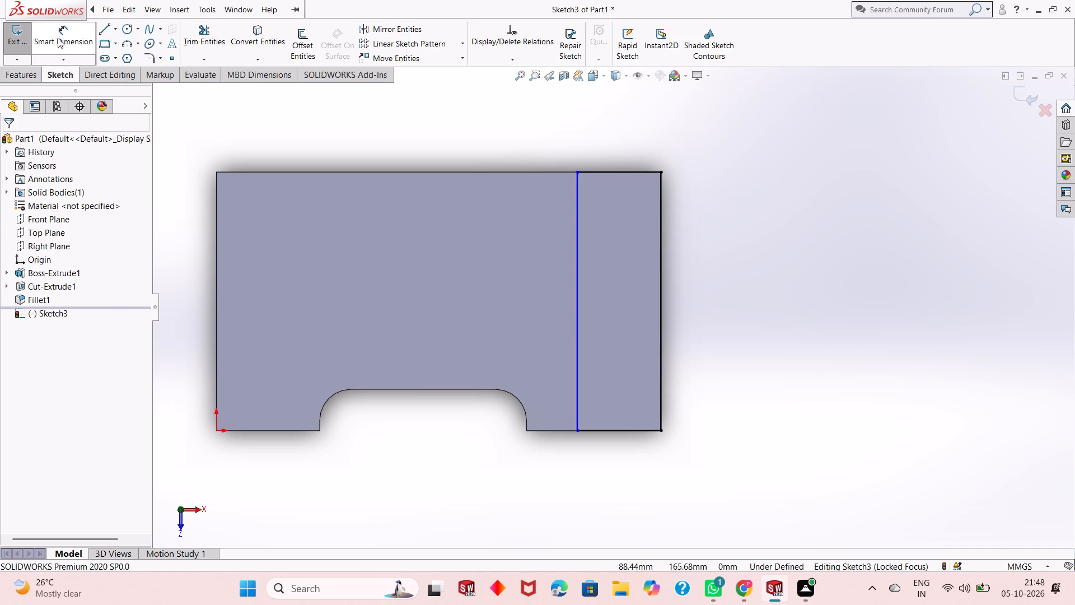
# Dimension the width of the sketched rectangle at the arm's free end to 25 mm.
pyautogui.click(62, 36)
pyautogui.click(602, 169)
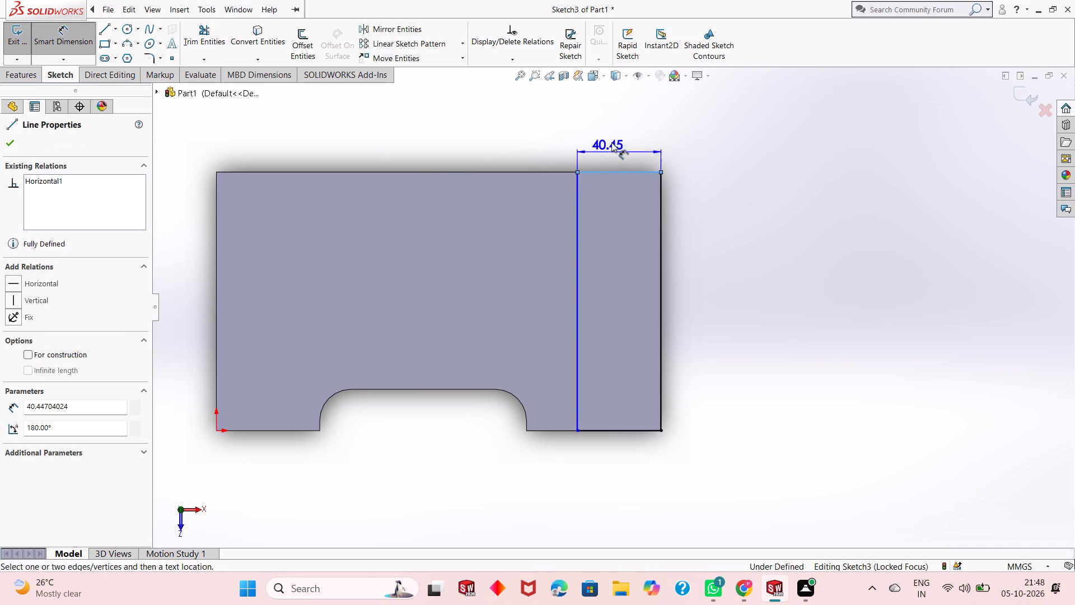
pyautogui.click(616, 128)
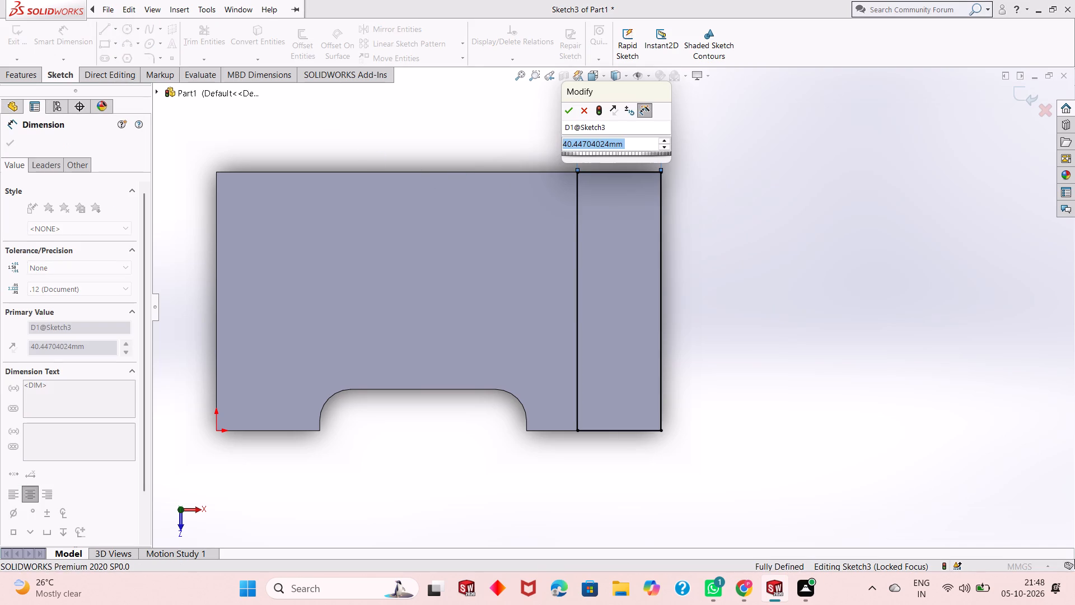
pyautogui.write('25')
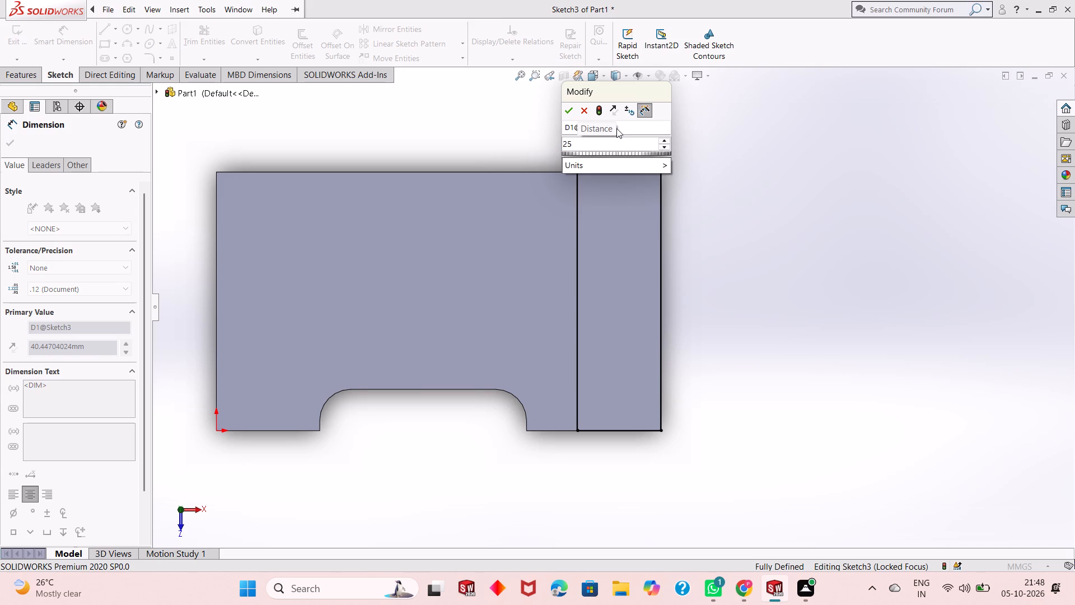
pyautogui.press('Return')
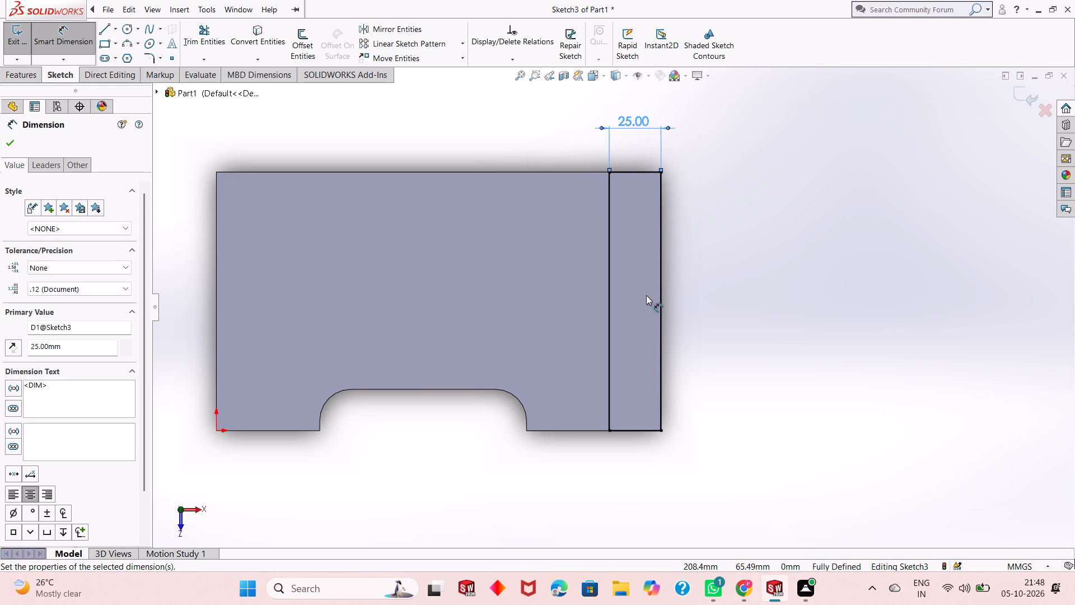
pyautogui.scroll(2, 670, 339)
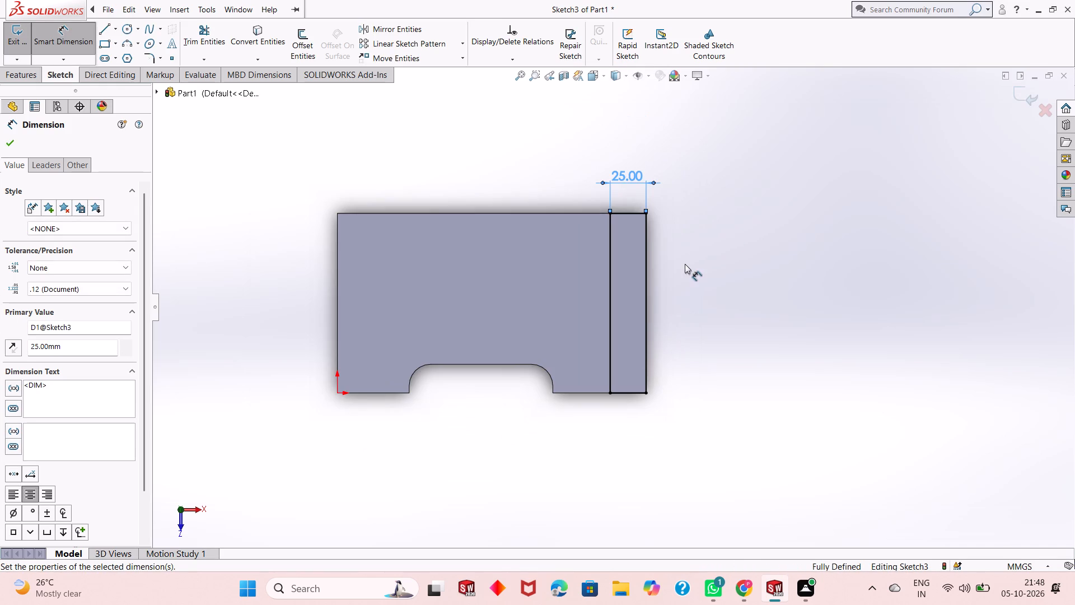
pyautogui.rightClick(685, 264)
pyautogui.click(703, 301)
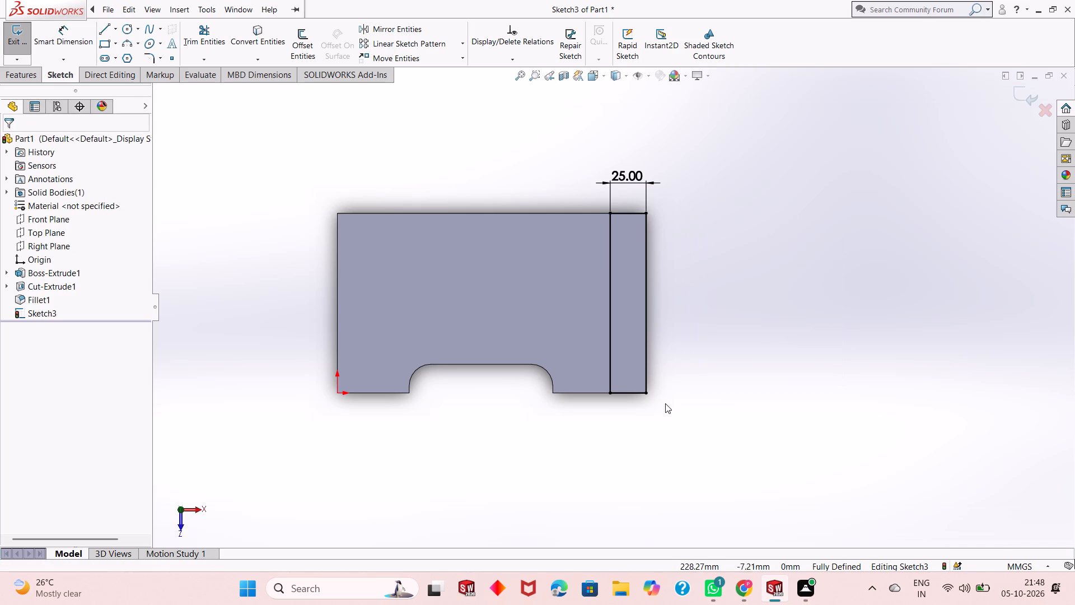
# Extrude the rectangle upward from the arm's top face as a merged boss with a blind depth of 72.5 mm (97.5-25).
pyautogui.moveTo(665, 404); pyautogui.dragTo(660, 208, button='middle')
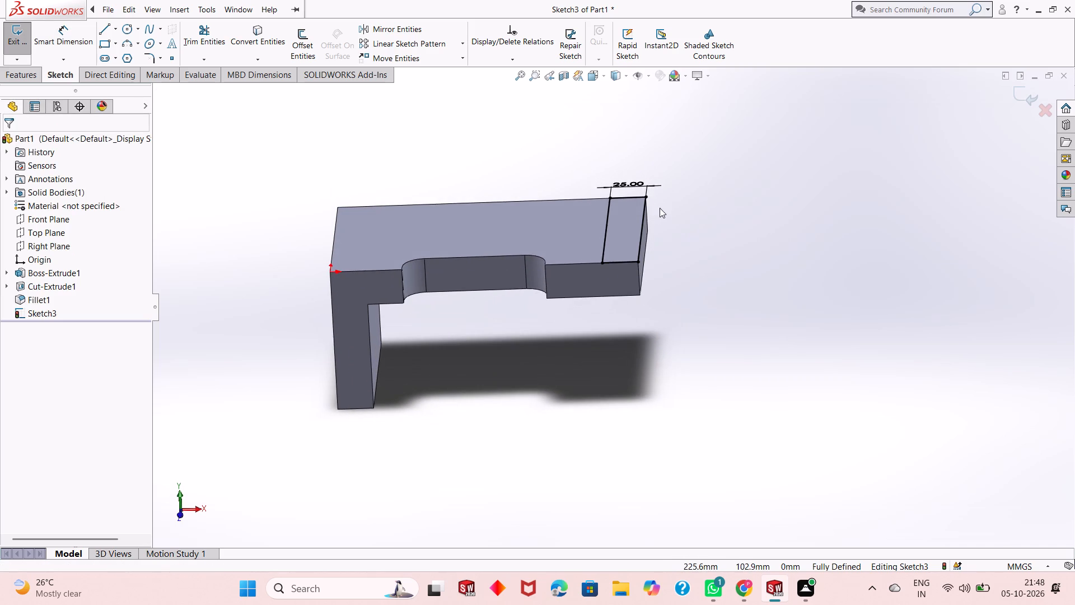
pyautogui.scroll(2, 658, 207)
pyautogui.scroll(-2, 656, 193)
pyautogui.scroll(-1, 524, 401)
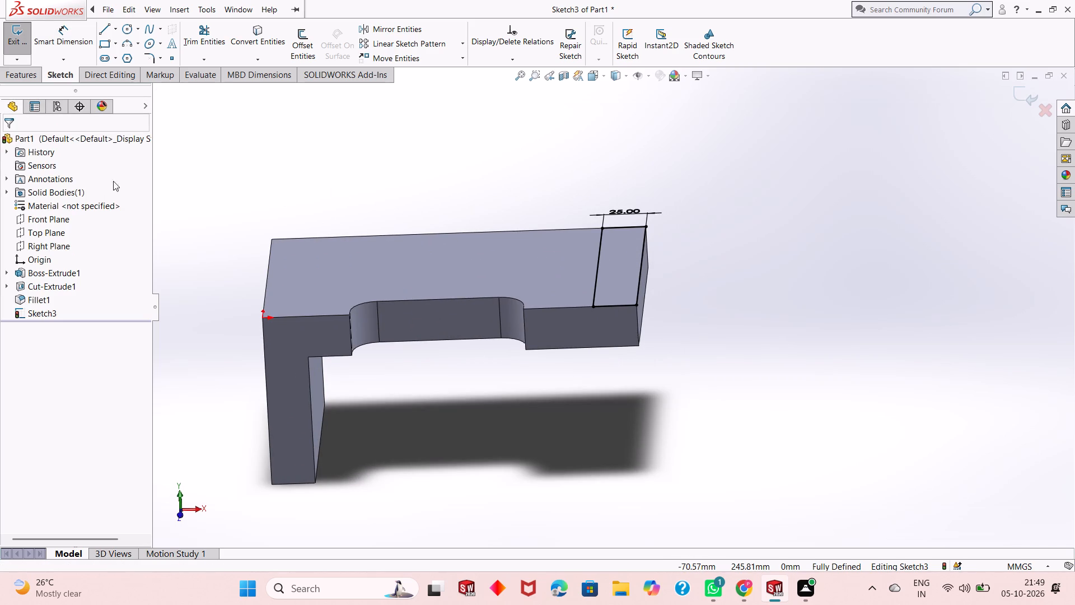
pyautogui.click(26, 78)
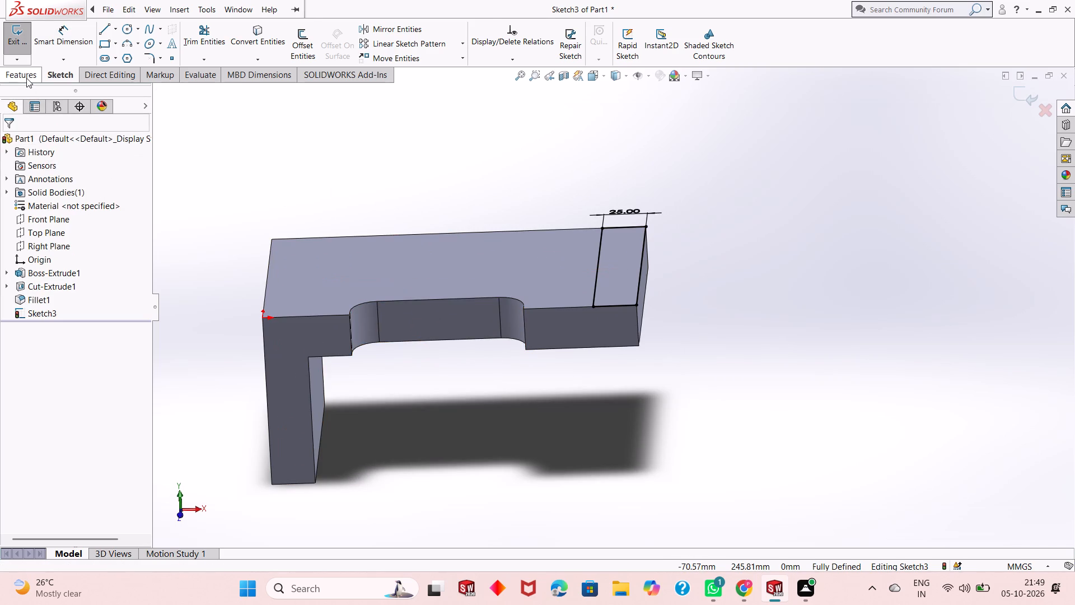
pyautogui.click(24, 47)
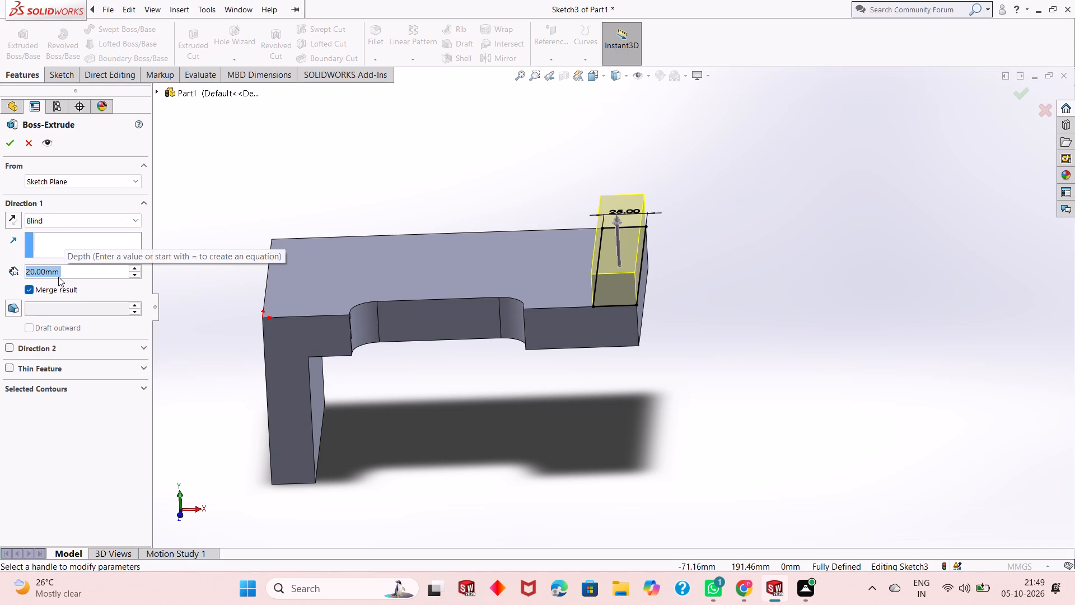
pyautogui.press('9')
pyautogui.press('7')
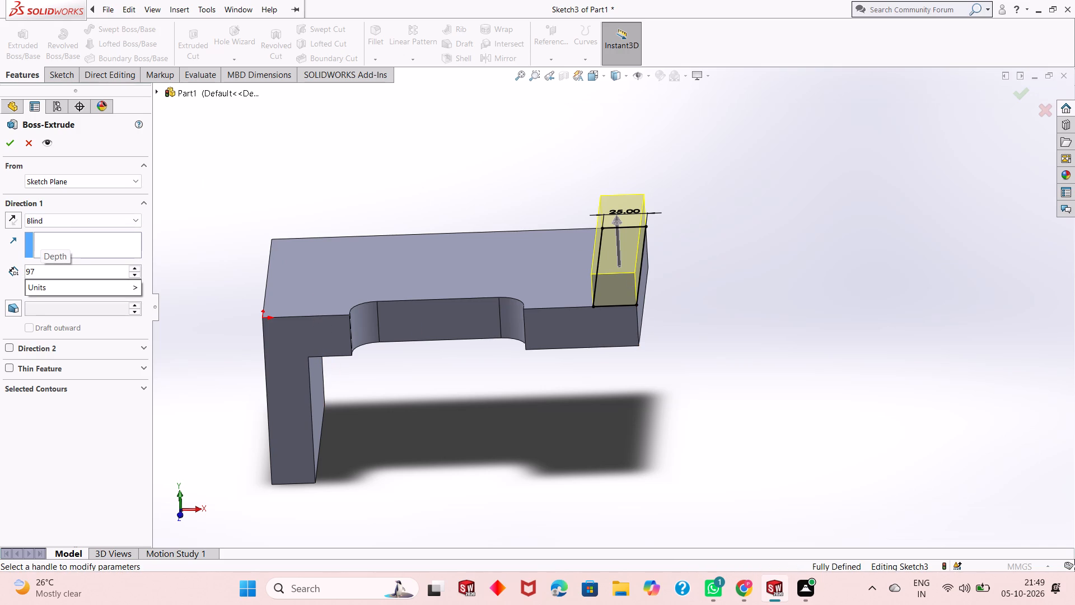
pyautogui.press('.')
pyautogui.press('5')
pyautogui.press('-')
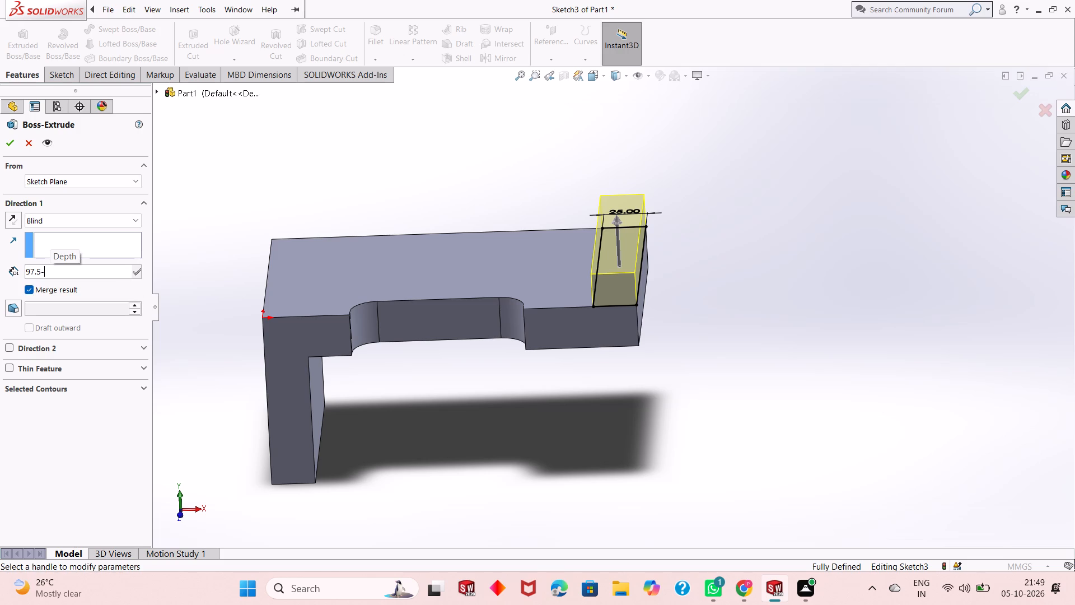
pyautogui.write('25')
pyautogui.press('Return')
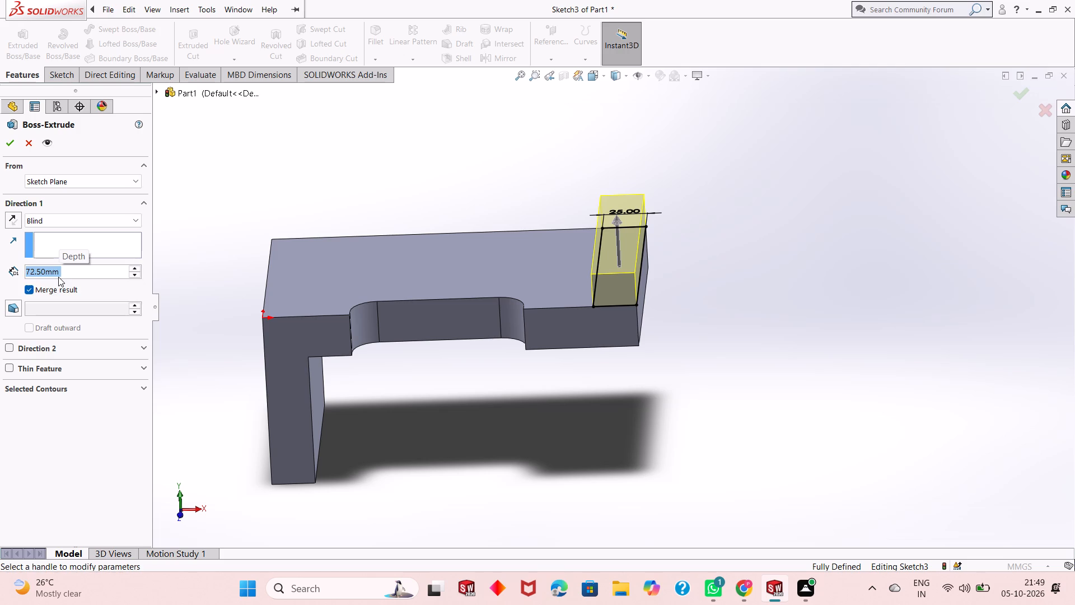
pyautogui.click(8, 145)
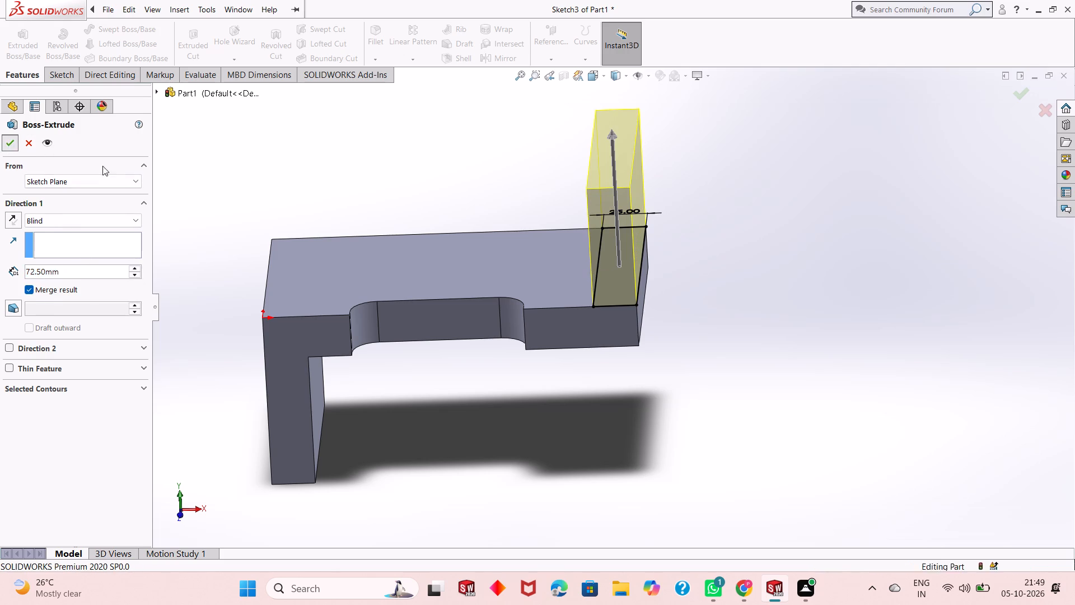
pyautogui.scroll(2, 383, 259)
pyautogui.click(432, 220)
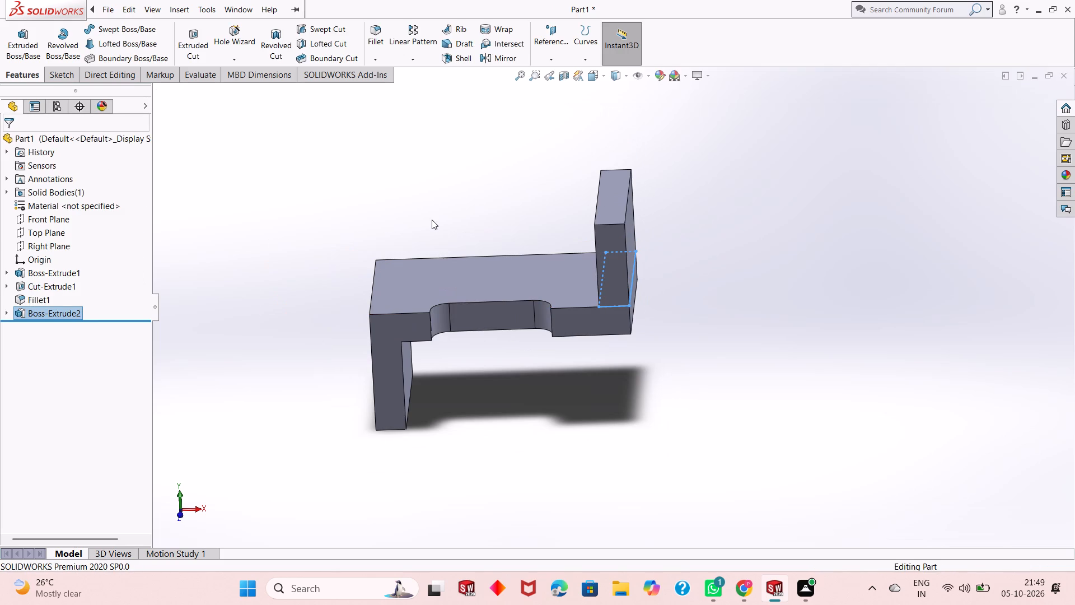
# Fillet the two top corner edges of the upright wall and the two bottom corner edges of the downward leg with a 20 mm radius.
pyautogui.moveTo(563, 298); pyautogui.dragTo(579, 235, button='middle')
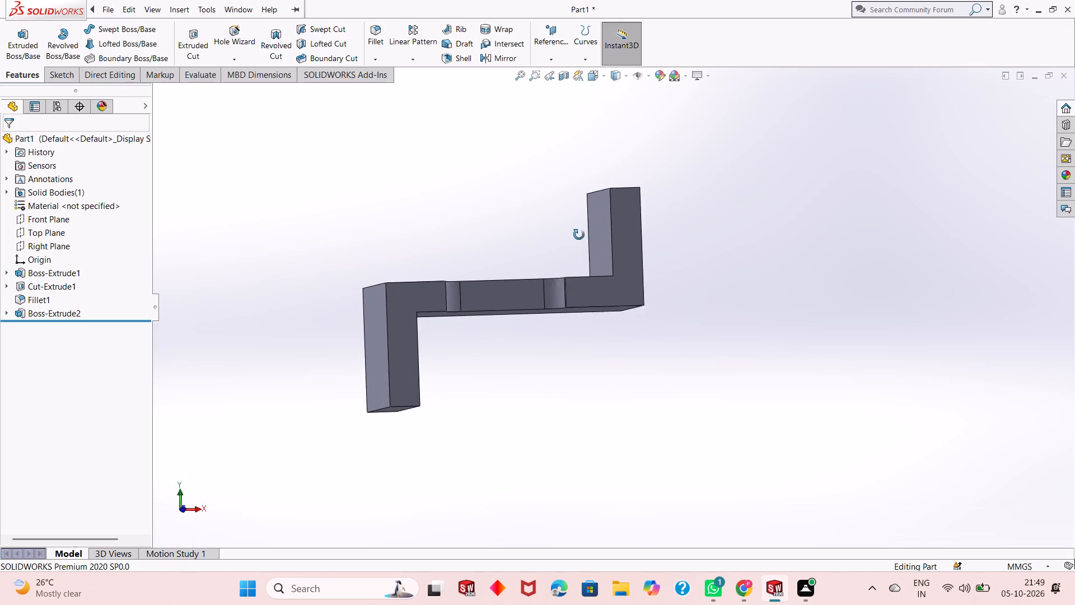
pyautogui.moveTo(579, 235); pyautogui.dragTo(597, 290, button='middle')
pyautogui.scroll(-3, 582, 250)
pyautogui.scroll(2, 560, 283)
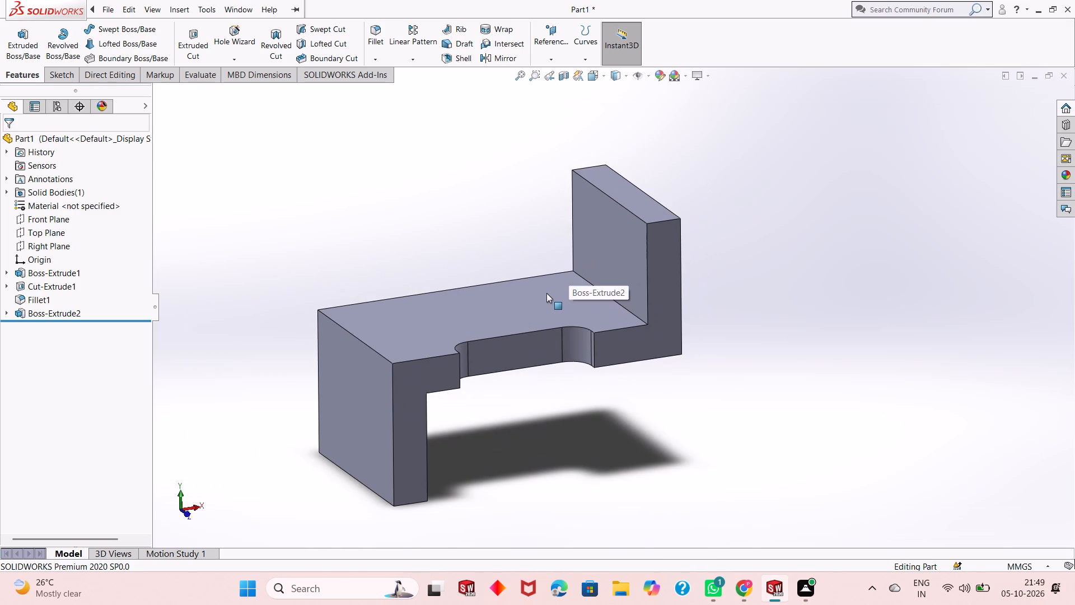
pyautogui.click(373, 38)
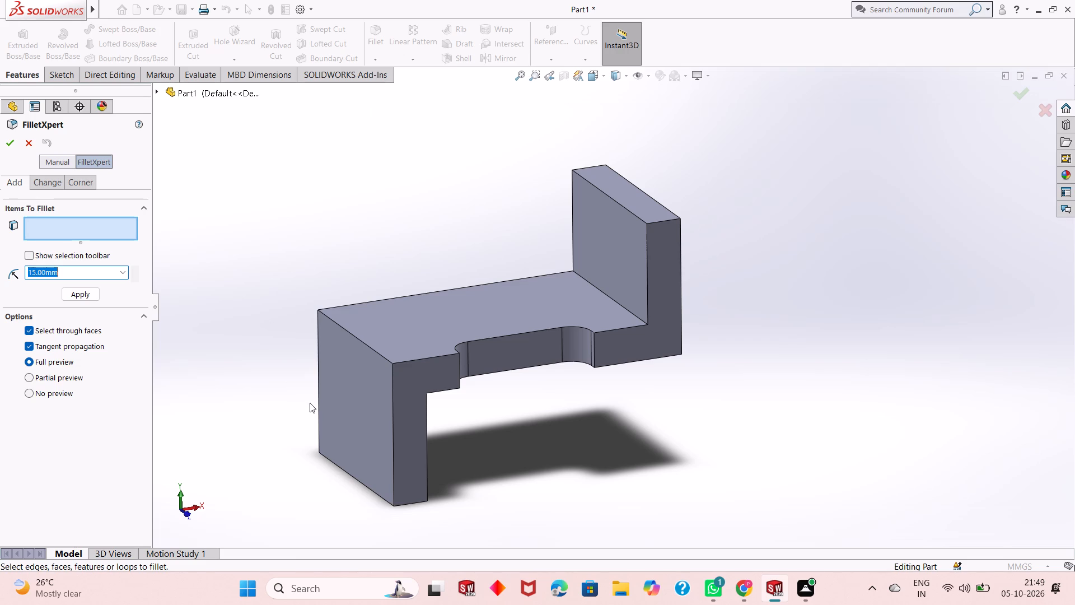
pyautogui.write('20')
pyautogui.press('Return')
pyautogui.click(660, 222)
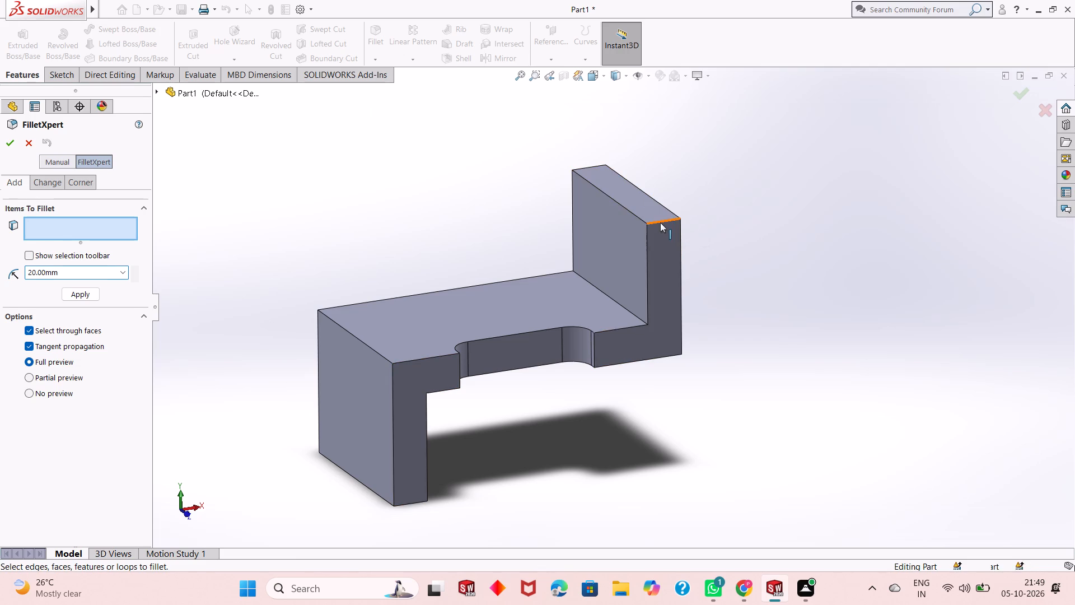
pyautogui.click(595, 166)
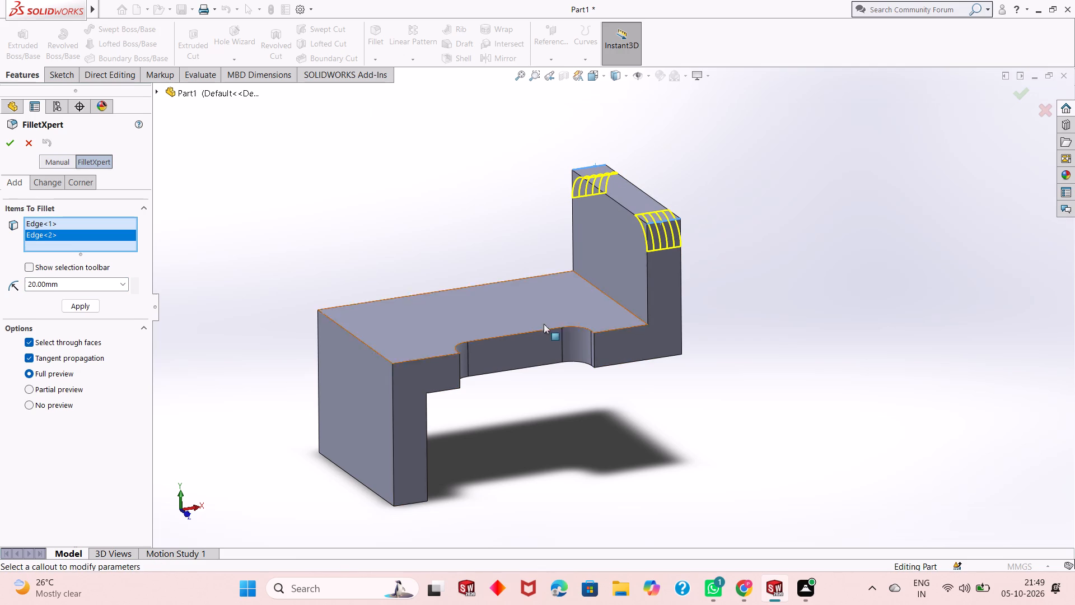
pyautogui.click(410, 504)
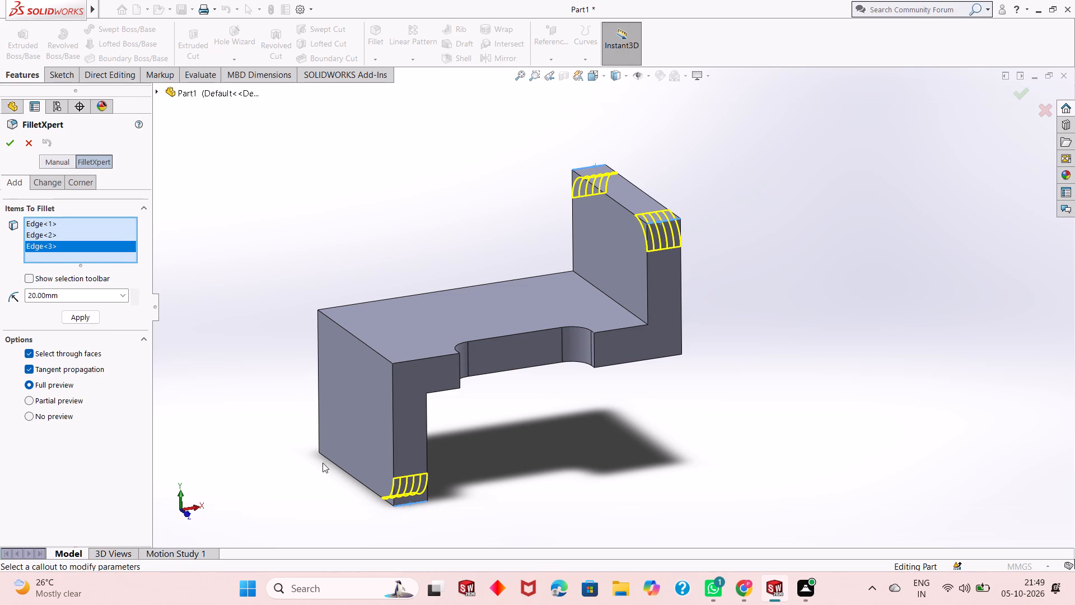
pyautogui.click(316, 449)
pyautogui.moveTo(344, 458); pyautogui.dragTo(372, 450, button='middle')
pyautogui.click(350, 452)
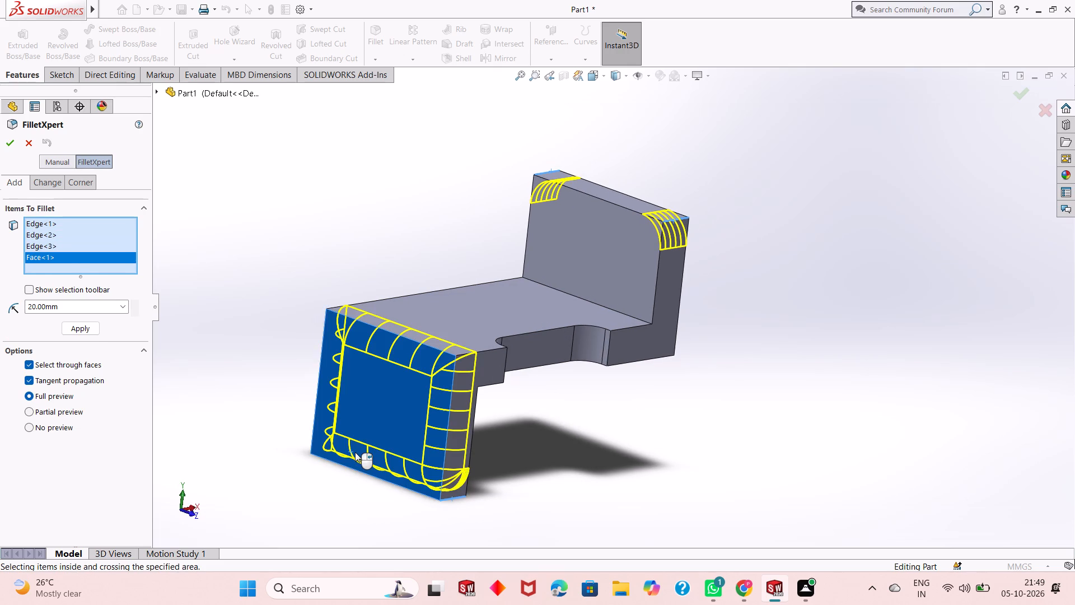
pyautogui.scroll(1, 354, 450)
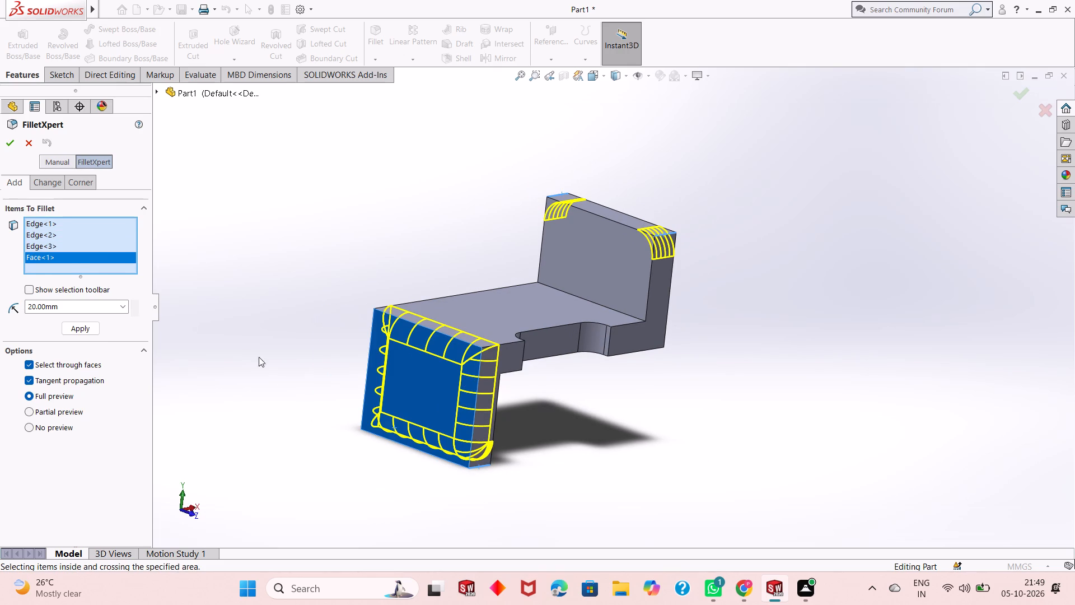
pyautogui.rightClick(43, 257)
pyautogui.click(68, 285)
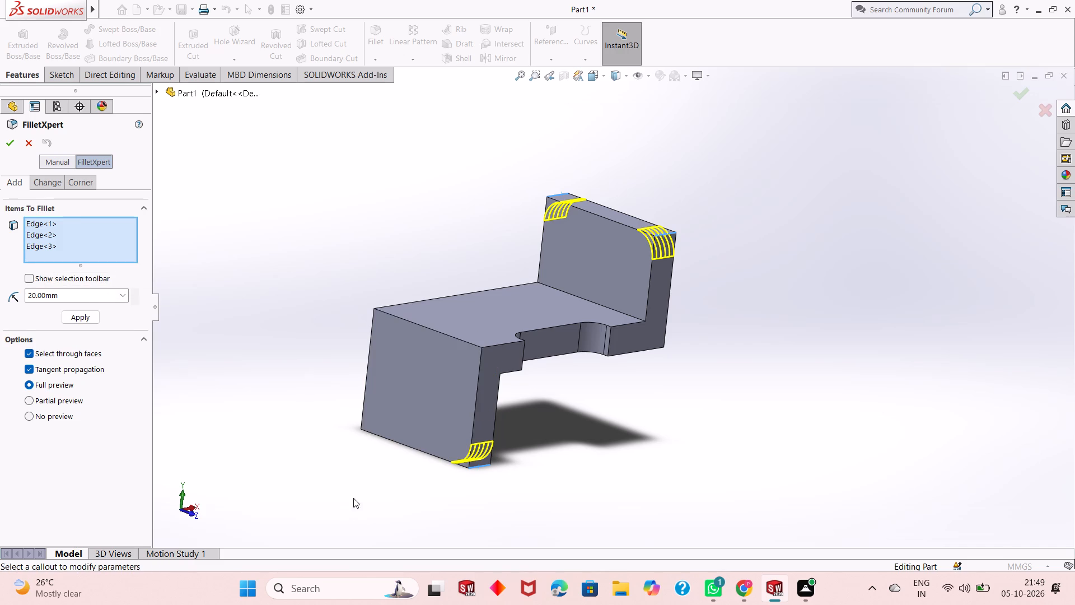
pyautogui.moveTo(360, 464); pyautogui.dragTo(509, 461, button='middle')
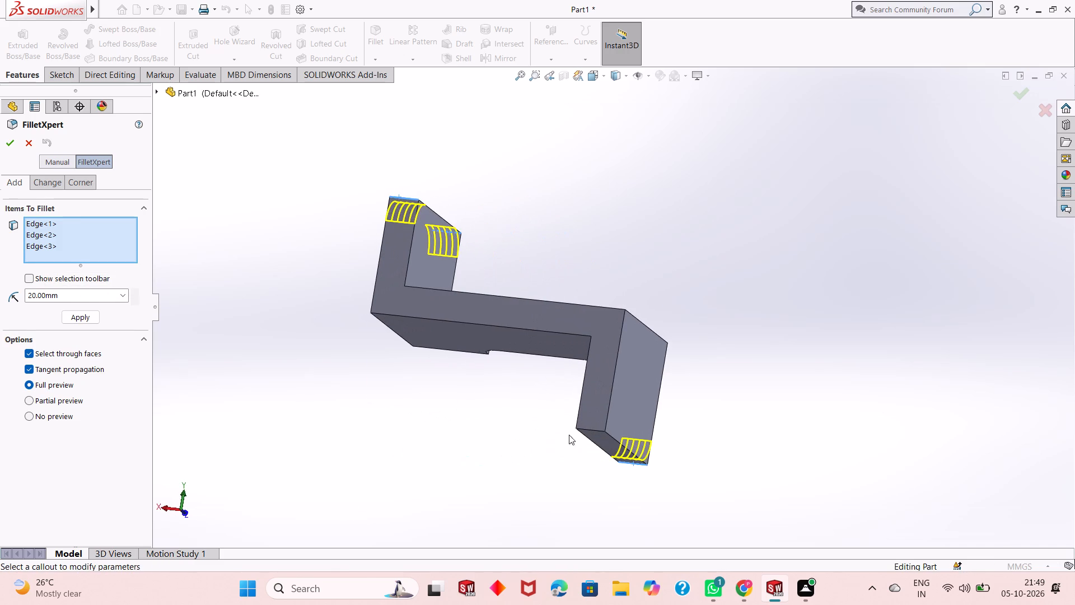
pyautogui.scroll(-4, 574, 428)
pyautogui.scroll(-2, 647, 408)
pyautogui.click(624, 389)
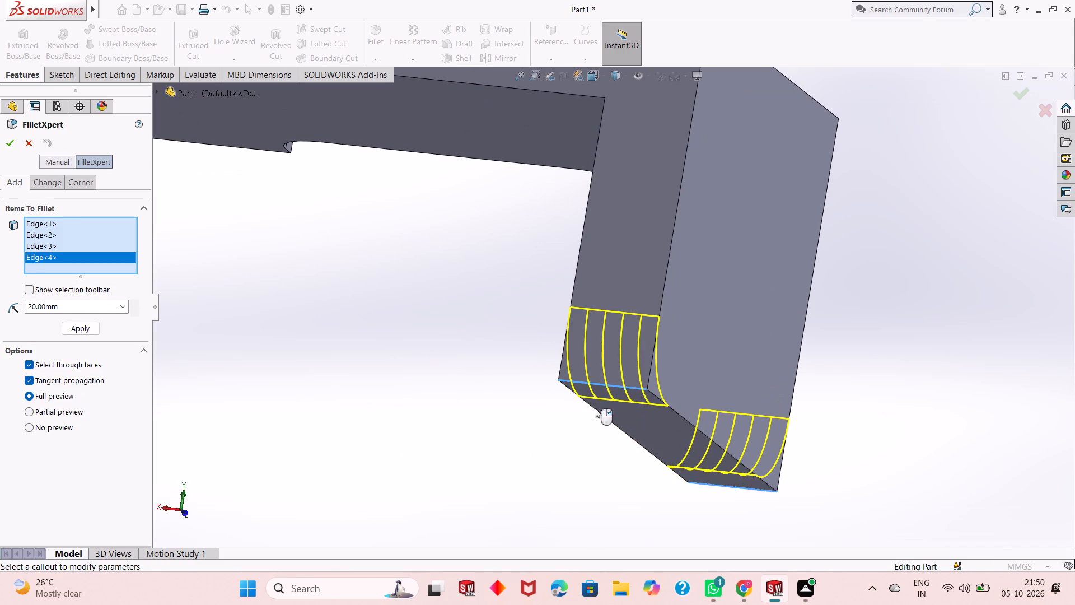
pyautogui.scroll(4, 576, 441)
pyautogui.moveTo(560, 336); pyautogui.dragTo(550, 403, button='middle')
pyautogui.scroll(4, 550, 400)
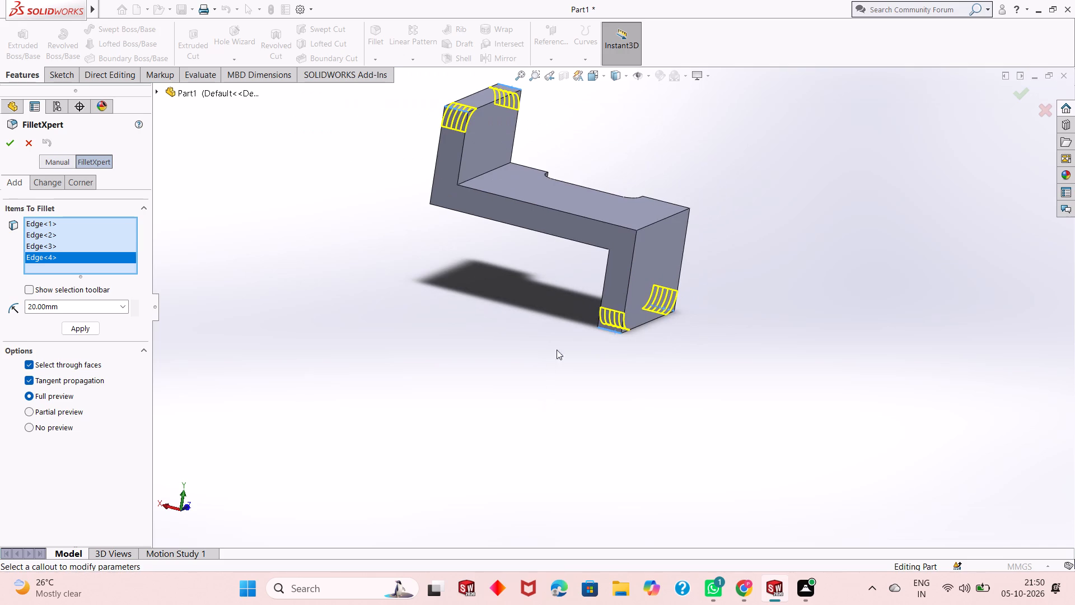
pyautogui.scroll(-2, 616, 194)
pyautogui.scroll(1, 542, 403)
pyautogui.moveTo(542, 403); pyautogui.dragTo(507, 426, button='middle')
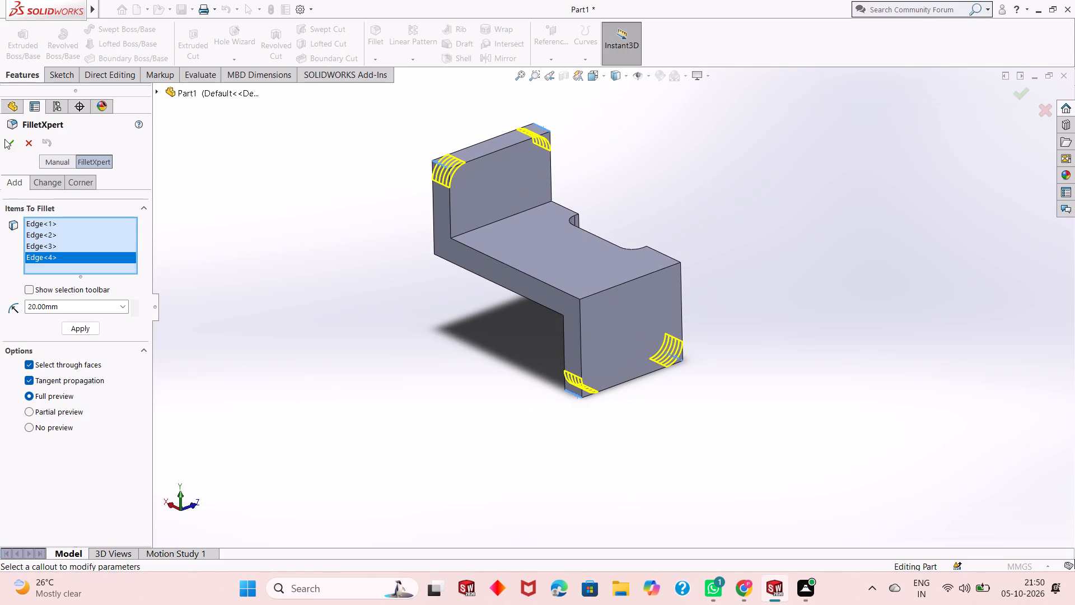
pyautogui.click(4, 141)
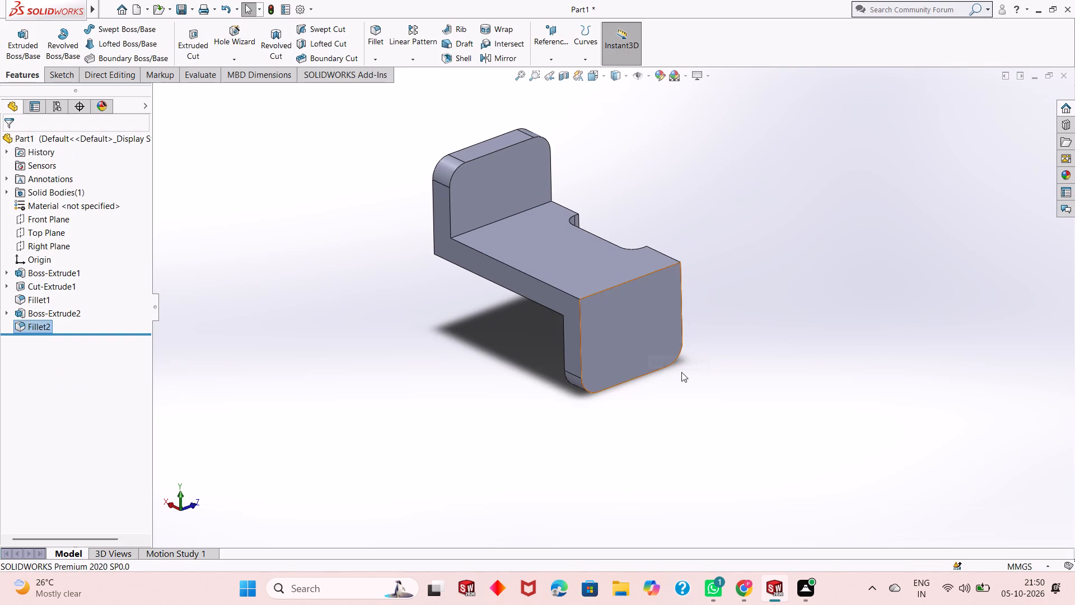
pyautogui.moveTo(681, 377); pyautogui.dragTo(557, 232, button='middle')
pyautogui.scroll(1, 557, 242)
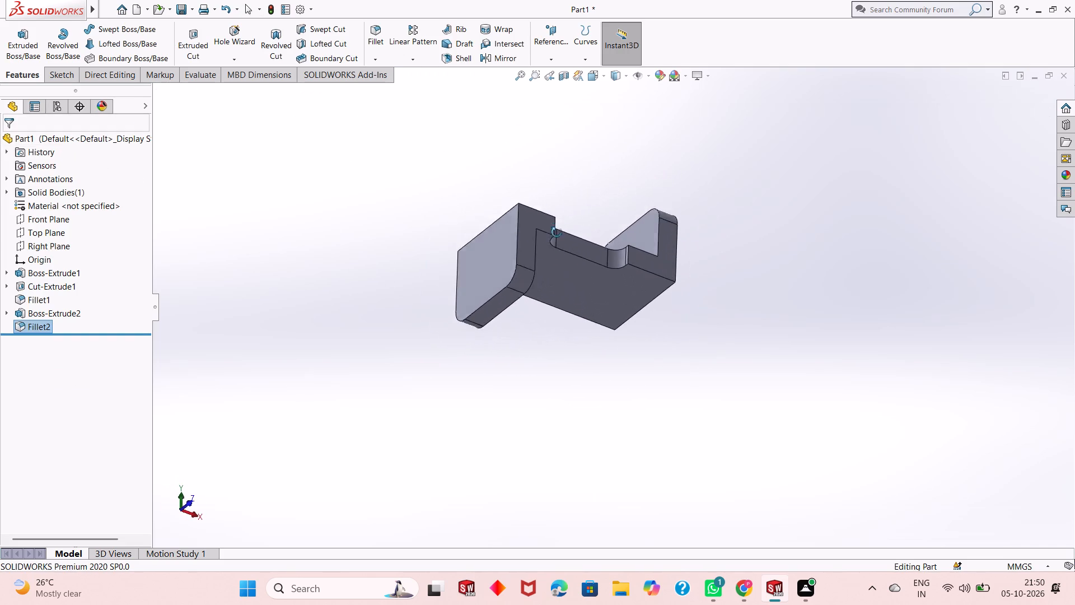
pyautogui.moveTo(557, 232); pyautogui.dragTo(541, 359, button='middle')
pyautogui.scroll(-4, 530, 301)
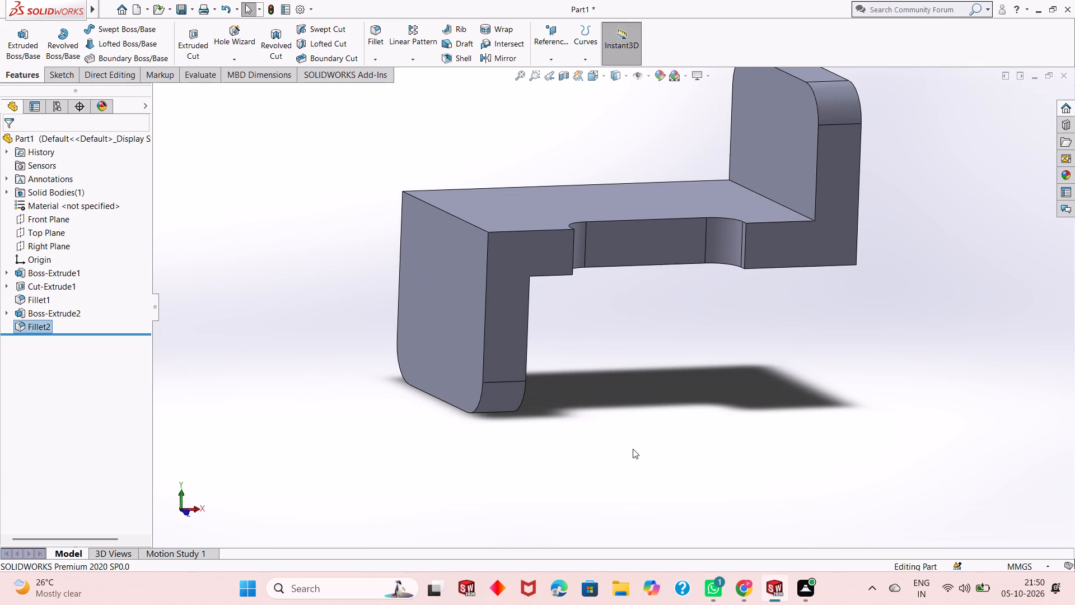
# Examine the filleted bracket from below, from above and from the side.
pyautogui.moveTo(604, 423); pyautogui.dragTo(623, 272, button='middle')
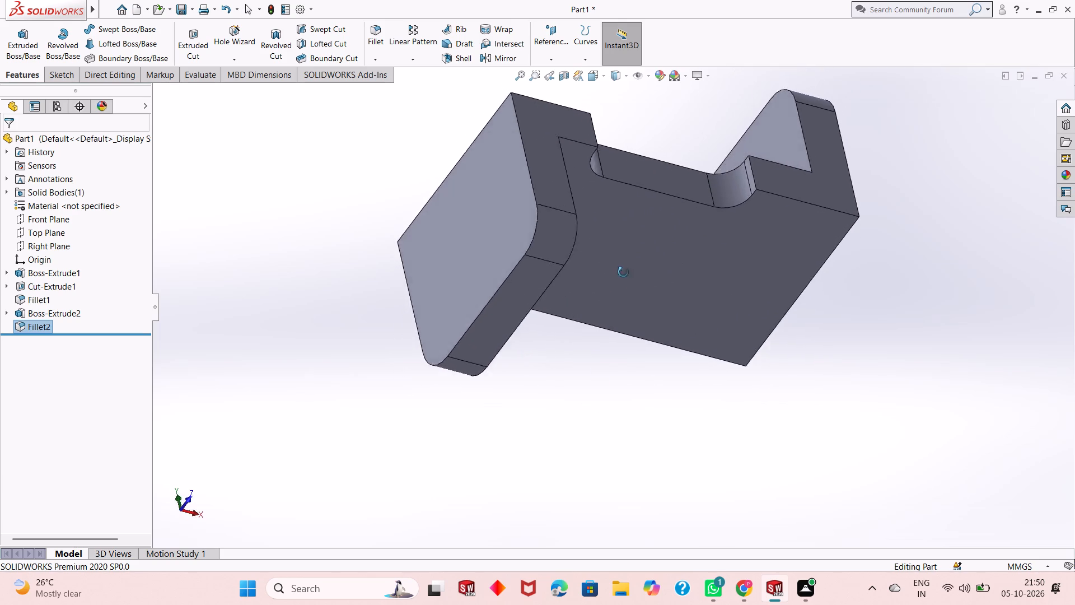
pyautogui.moveTo(623, 272); pyautogui.dragTo(652, 245, button='middle')
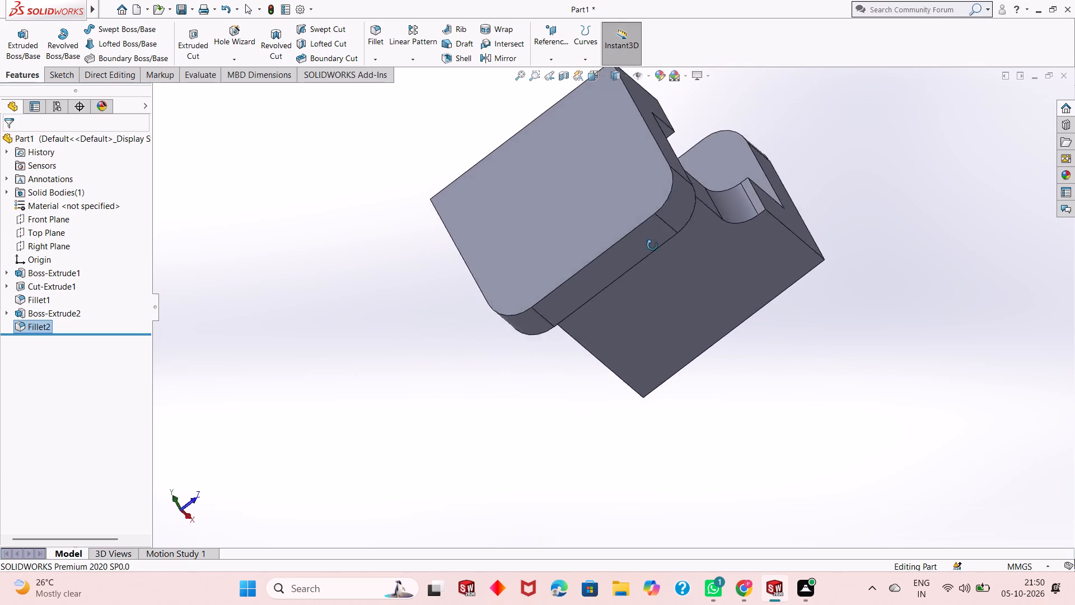
pyautogui.moveTo(652, 245); pyautogui.dragTo(601, 483, button='middle')
pyautogui.scroll(1, 635, 404)
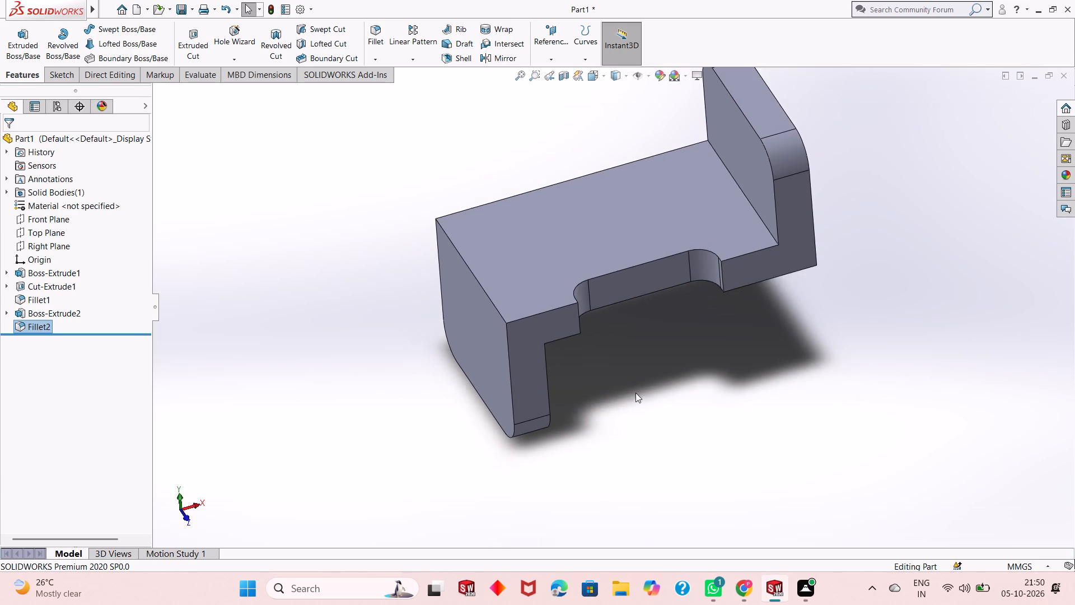
pyautogui.scroll(2, 635, 393)
pyautogui.scroll(-2, 694, 206)
pyautogui.moveTo(653, 392); pyautogui.dragTo(646, 279, button='middle')
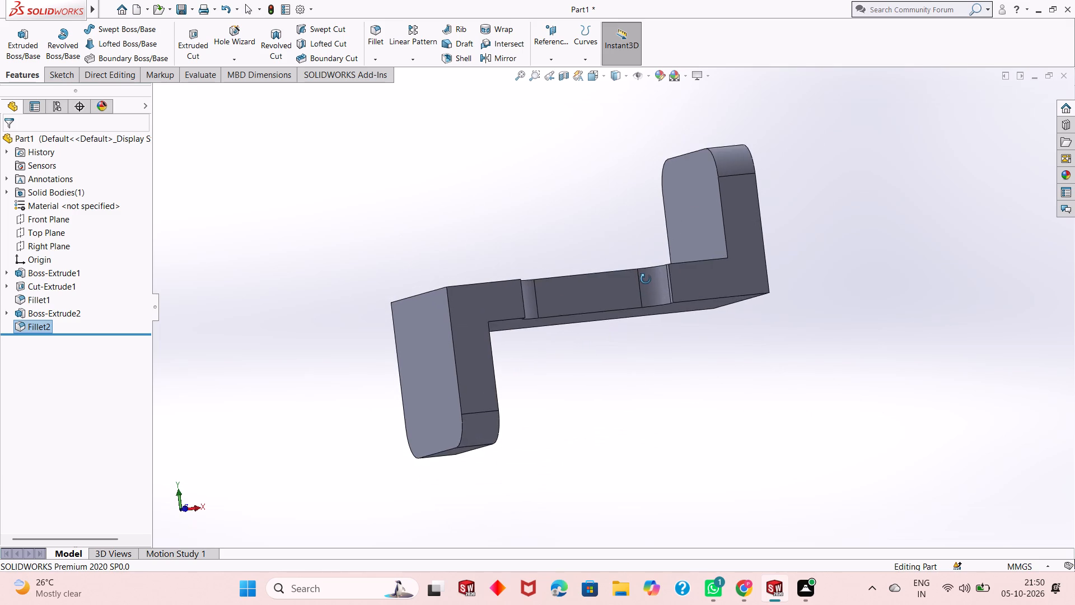
pyautogui.moveTo(646, 279); pyautogui.dragTo(655, 332, button='middle')
# Start a sketch on the outer face of the downward leg and view it face-on.
pyautogui.click(452, 408)
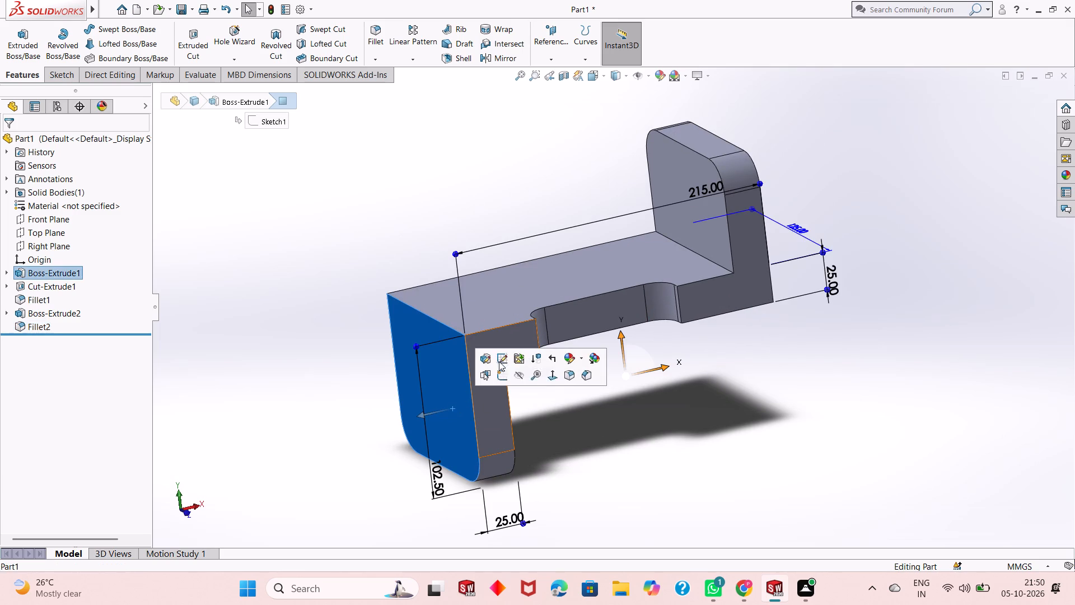
pyautogui.click(496, 376)
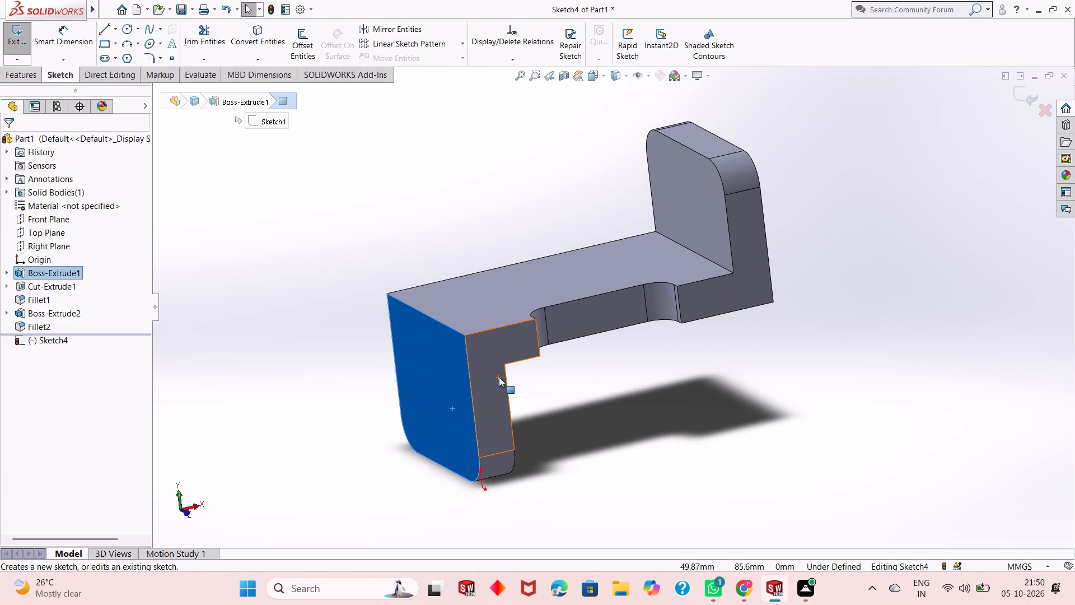
pyautogui.hotkey('ctrl', '8')
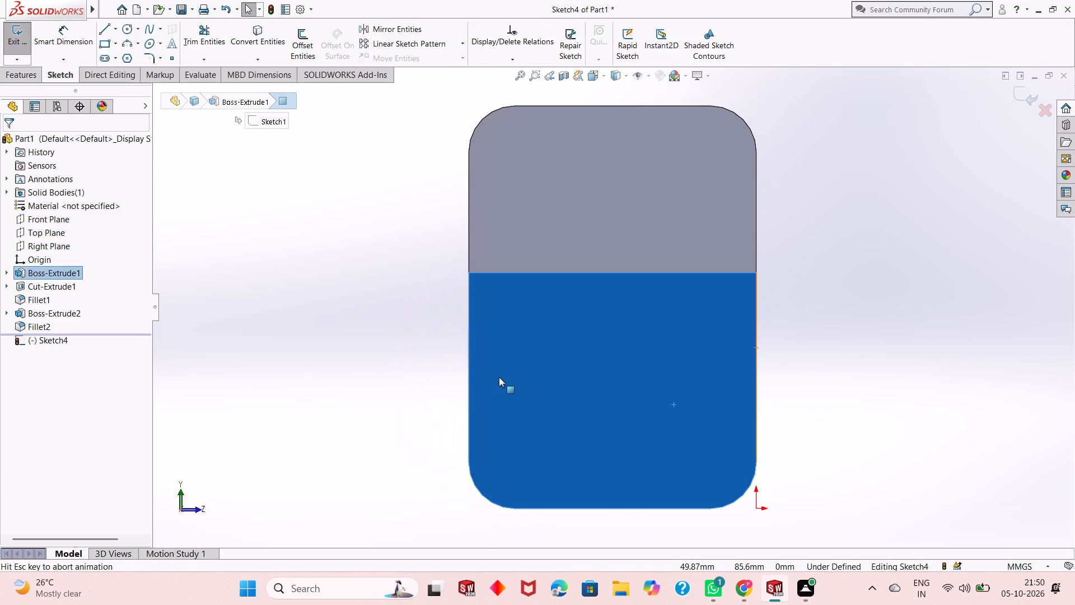
pyautogui.scroll(3, 579, 362)
pyautogui.scroll(-2, 685, 359)
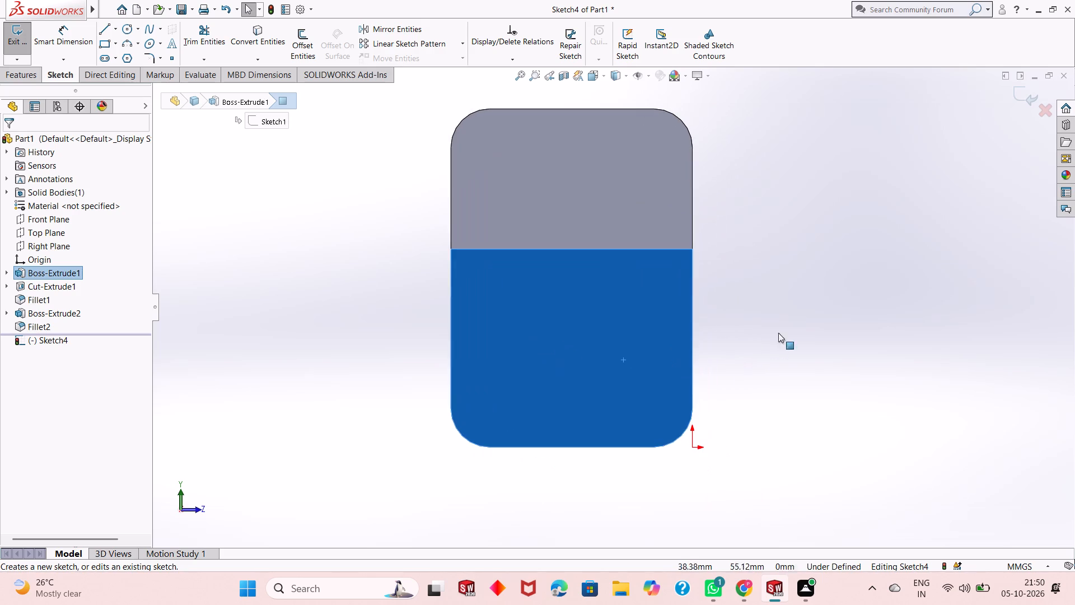
pyautogui.rightClick(797, 314)
pyautogui.click(768, 318)
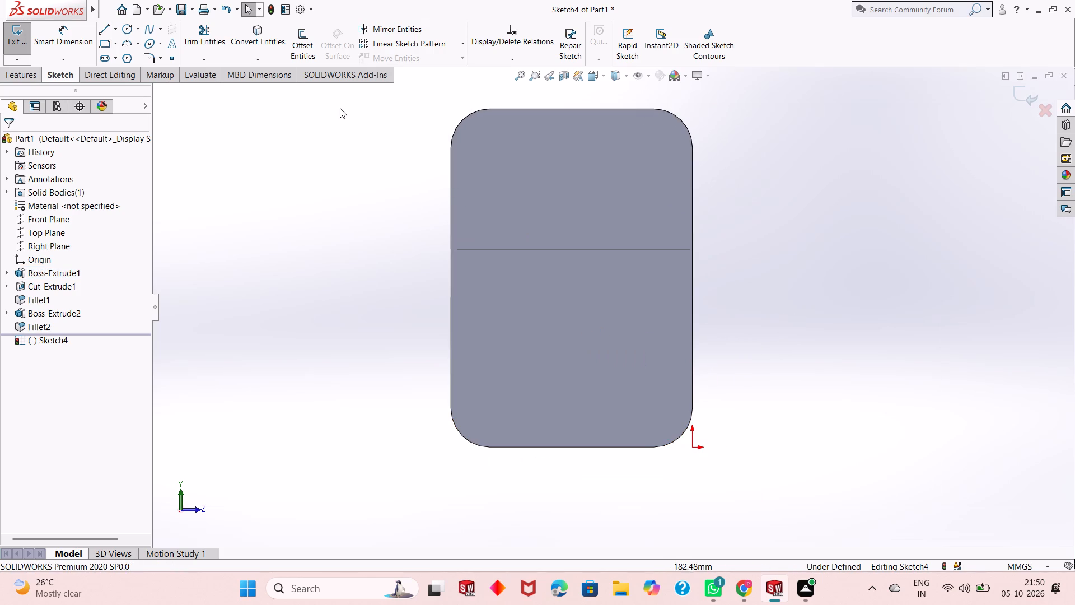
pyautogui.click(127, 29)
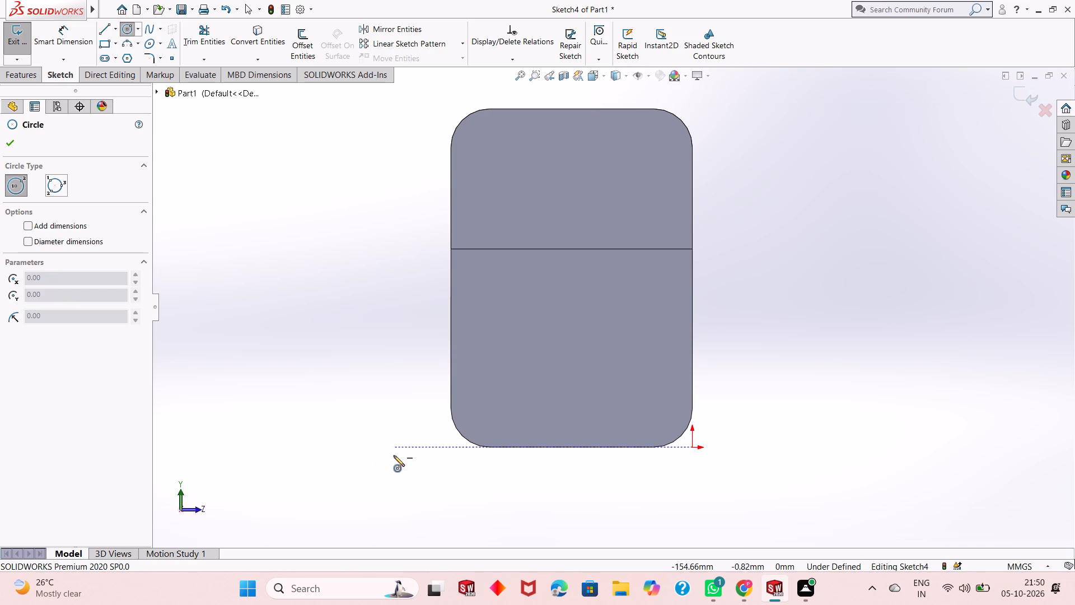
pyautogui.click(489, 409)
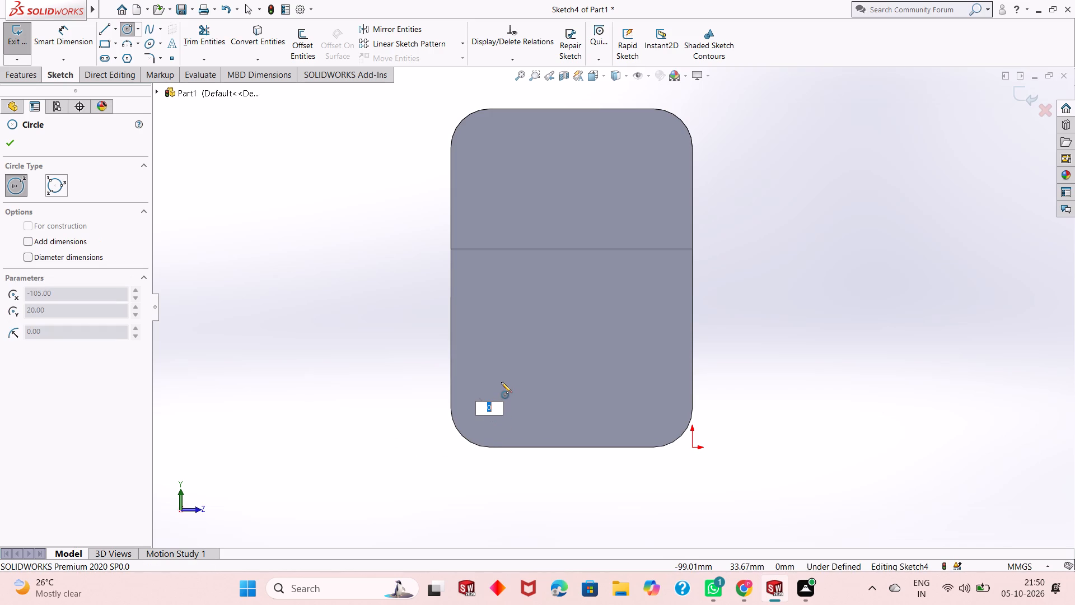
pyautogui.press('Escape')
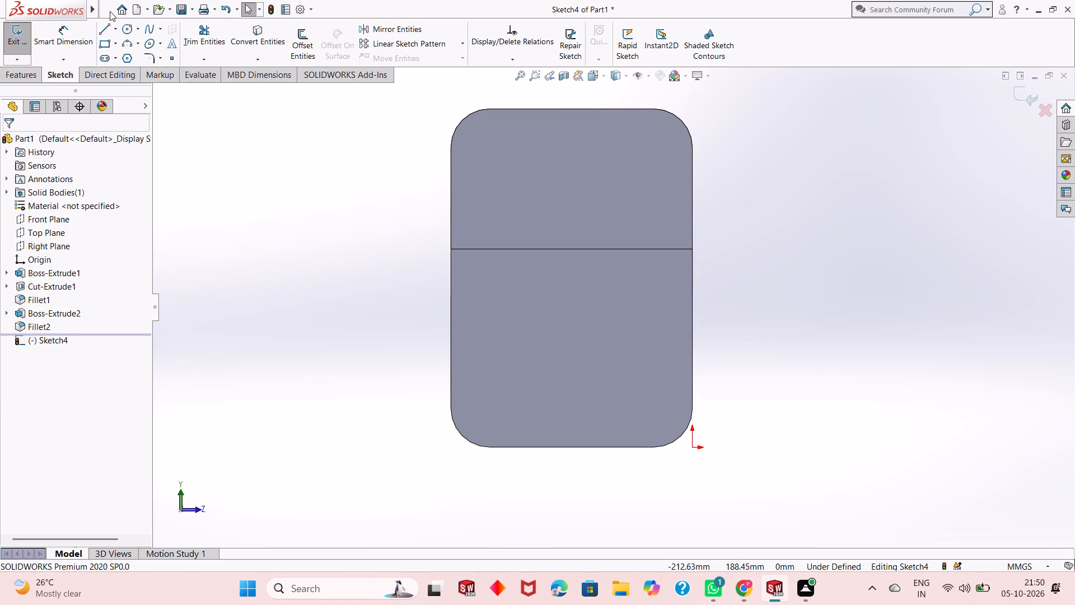
# Sketch two circles, about 9.9 mm and 13.4 mm in radius, centred on the leg's two rounded bottom corners.
pyautogui.click(126, 30)
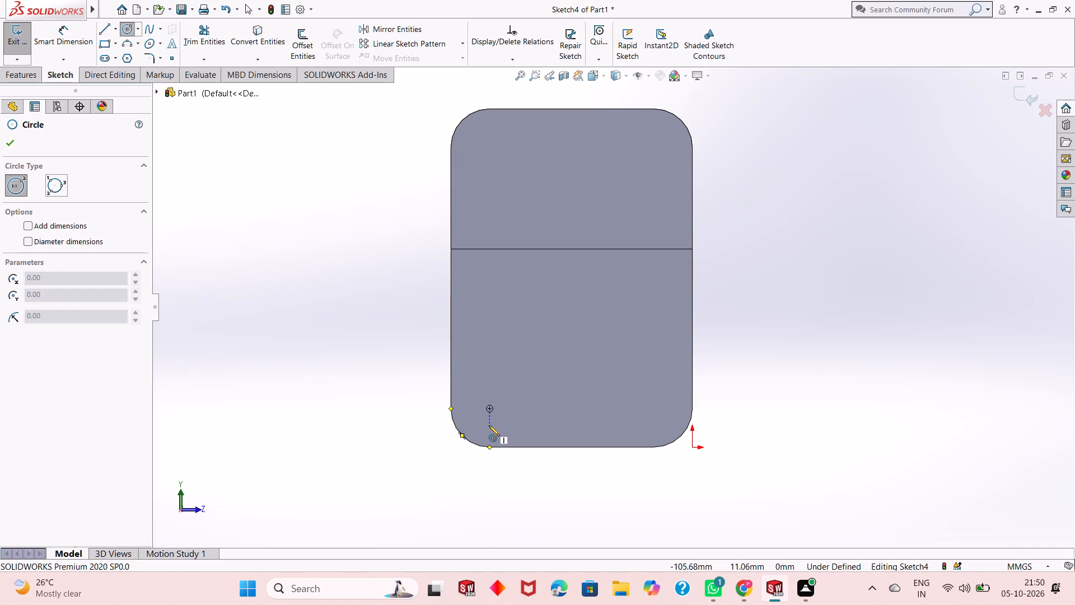
pyautogui.click(489, 409)
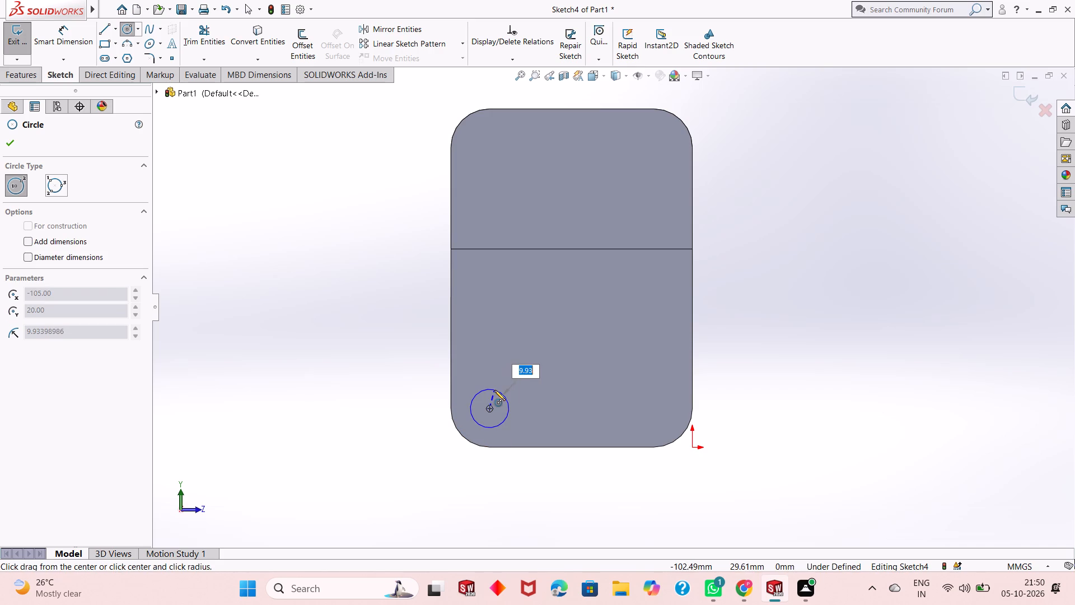
pyautogui.click(494, 390)
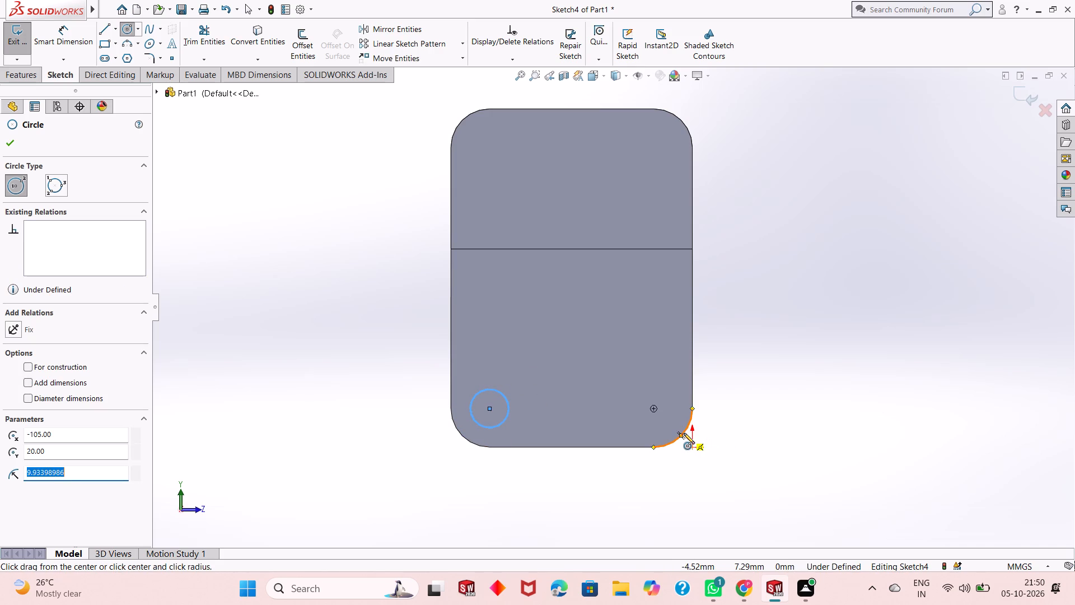
pyautogui.click(654, 409)
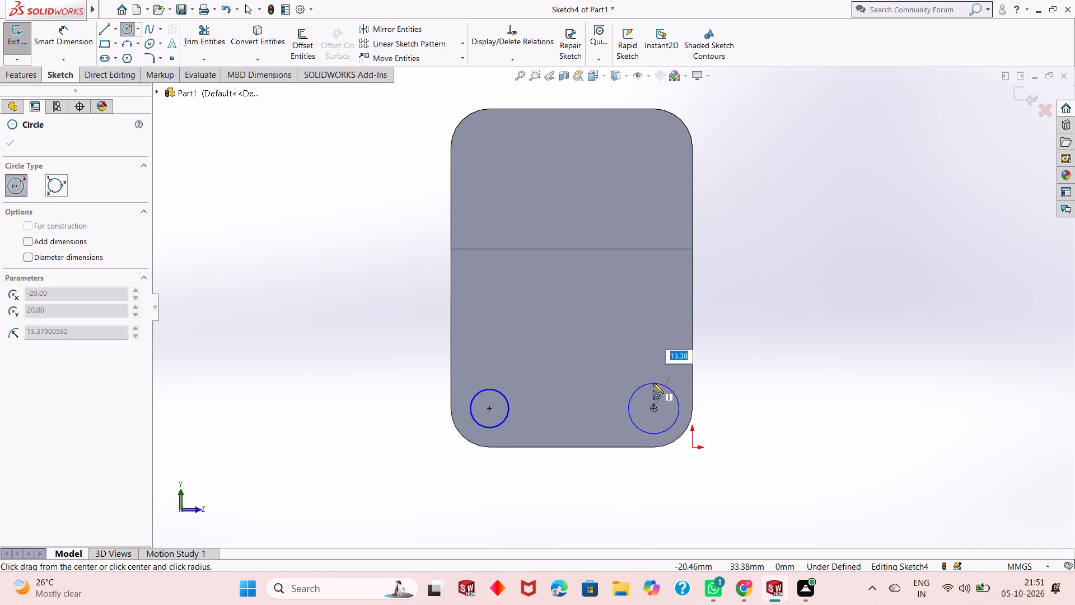
pyautogui.click(653, 383)
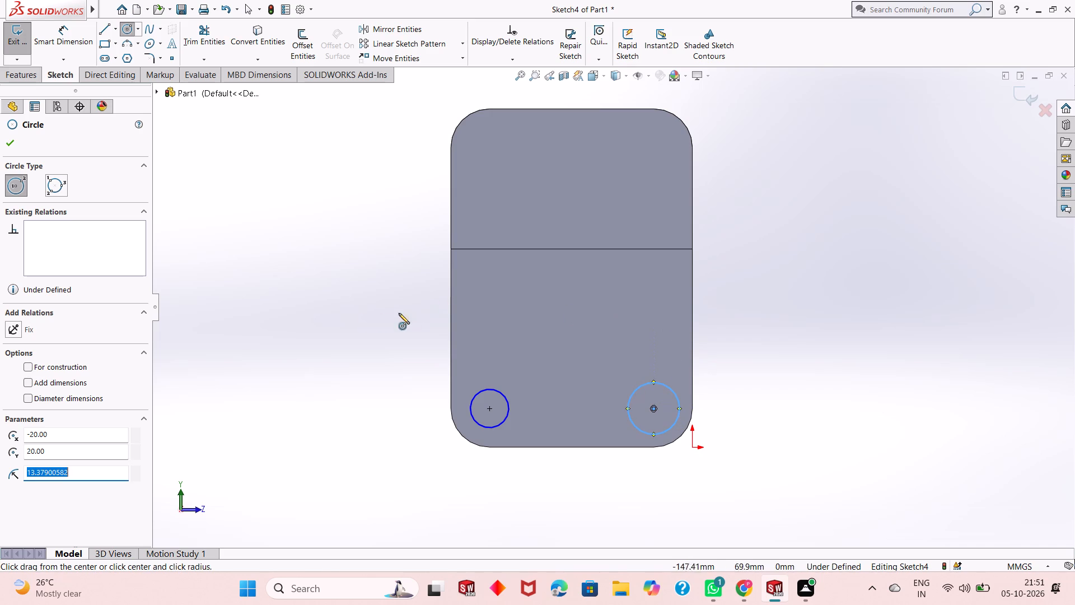
pyautogui.rightClick(350, 311)
pyautogui.click(381, 327)
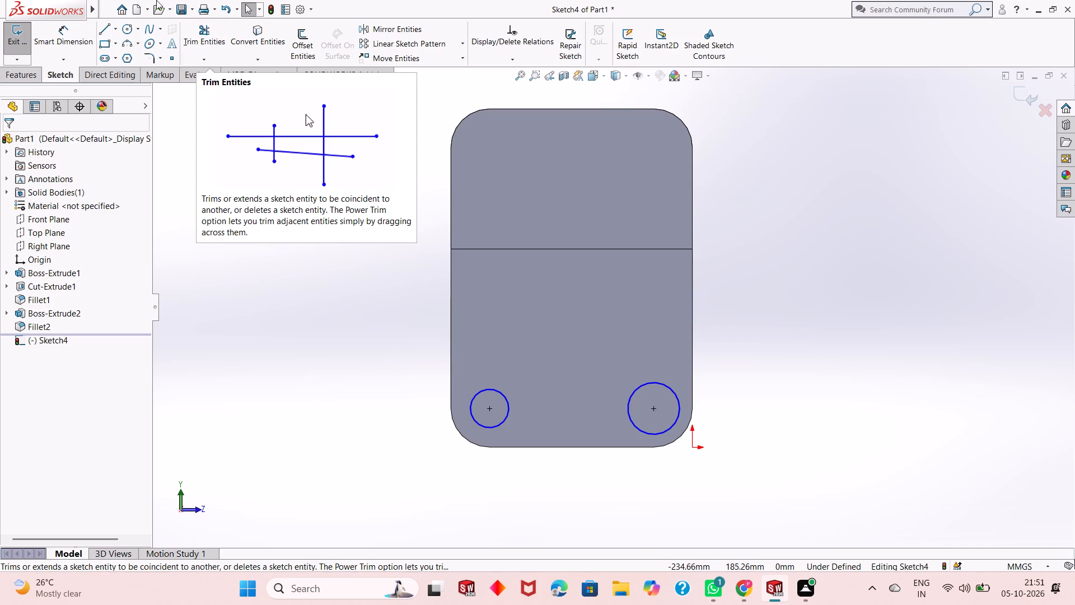
# Dimension both circles on the downward leg to a diameter of 20 mm.
pyautogui.click(86, 37)
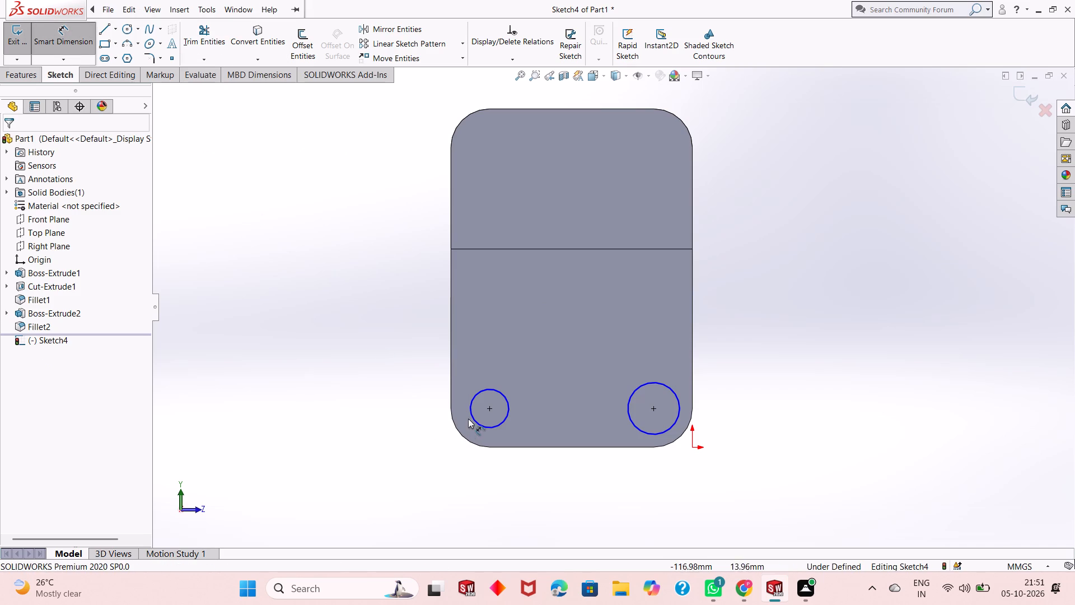
pyautogui.click(472, 418)
pyautogui.click(364, 480)
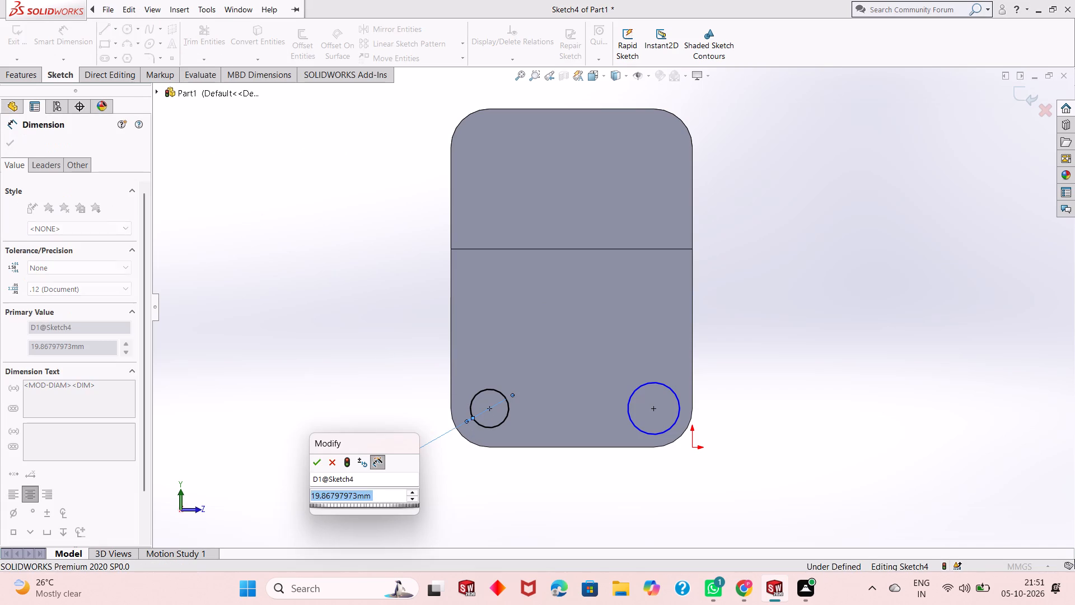
pyautogui.write('20')
pyautogui.press('Return')
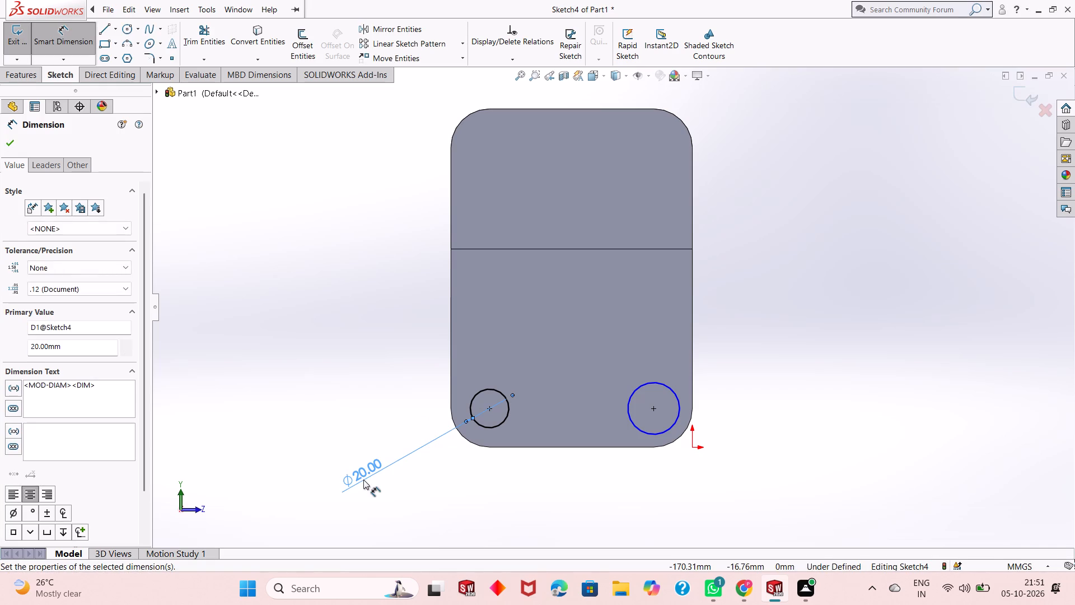
pyautogui.click(654, 433)
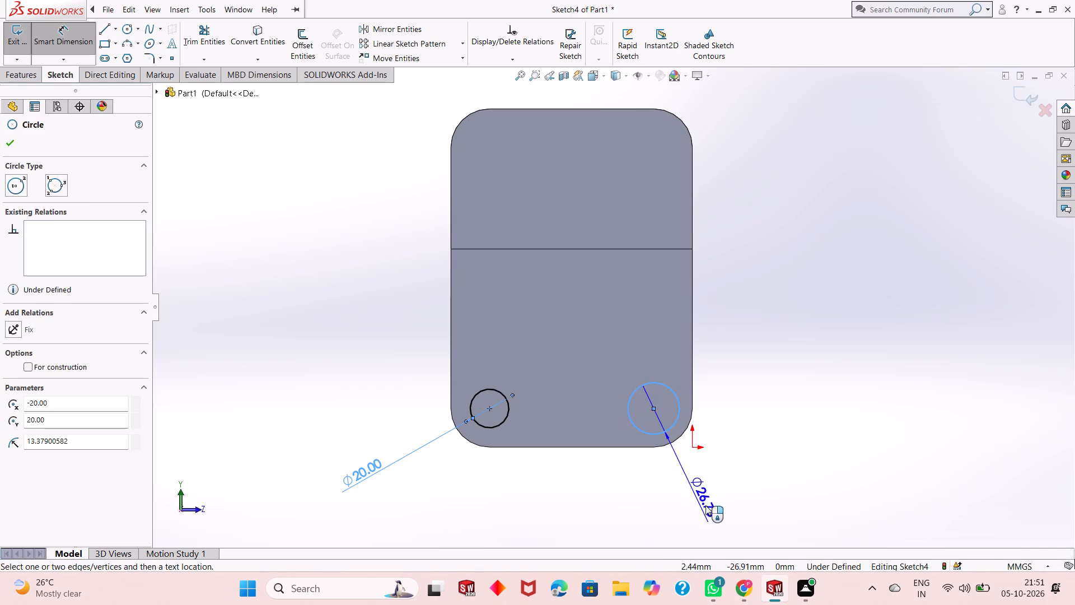
pyautogui.click(712, 511)
pyautogui.write('20')
pyautogui.press('Return')
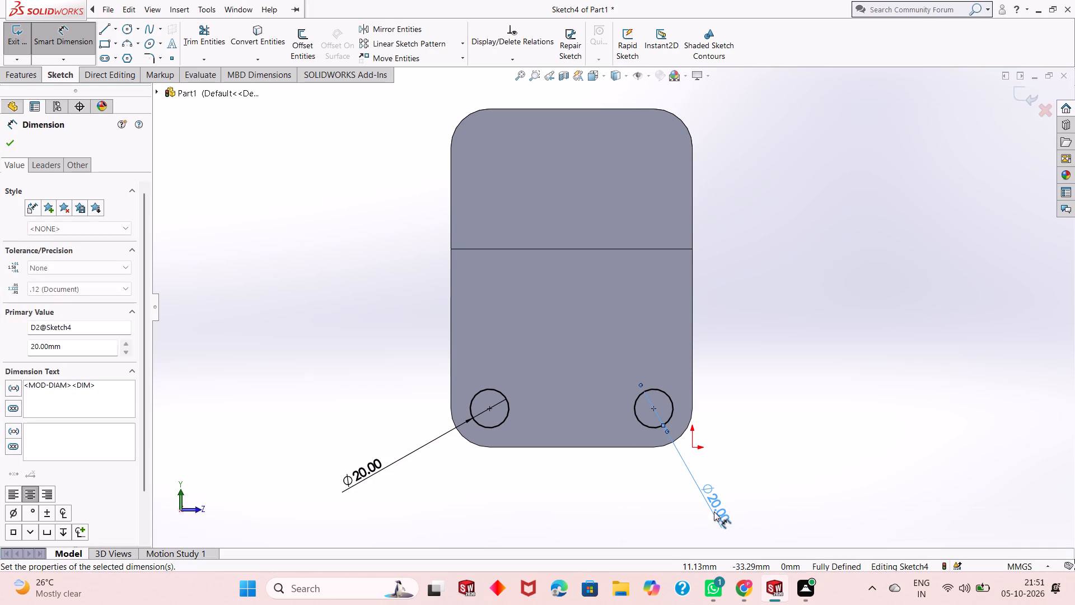
pyautogui.rightClick(264, 250)
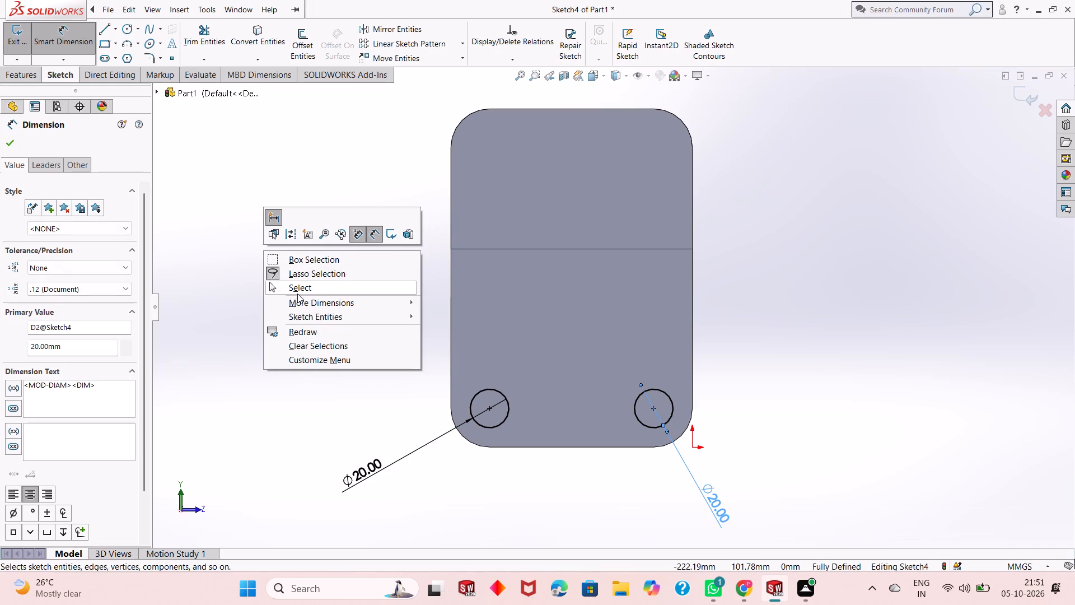
pyautogui.click(307, 291)
# Cut-extrude the two circles through the downward leg with a blind depth of 72.5 mm.
pyautogui.scroll(1, 516, 389)
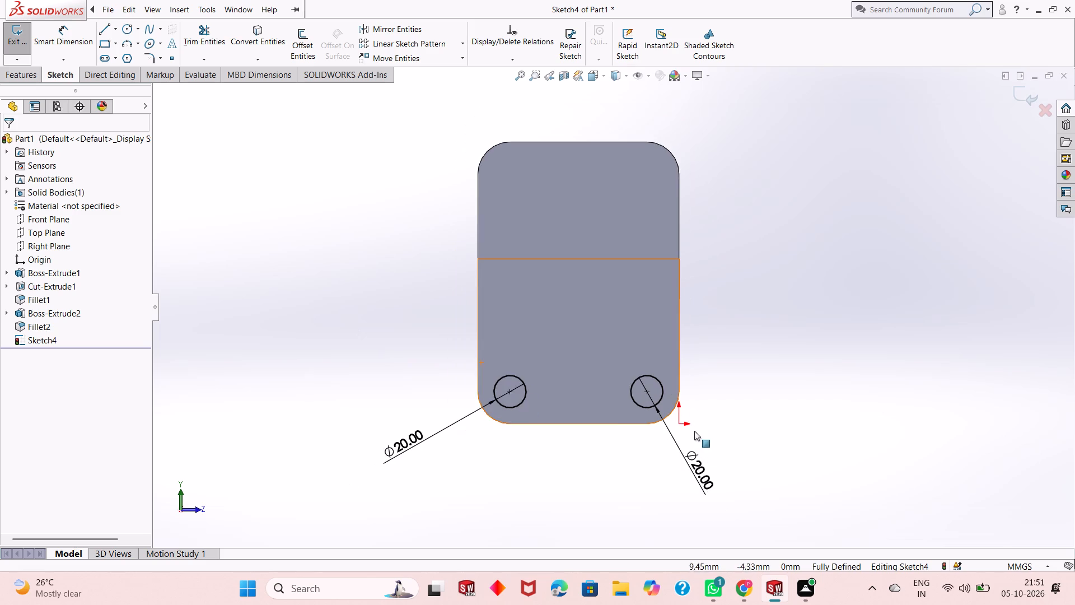
pyautogui.scroll(1, 734, 416)
pyautogui.moveTo(734, 415); pyautogui.dragTo(693, 444, button='middle')
pyautogui.scroll(1, 691, 444)
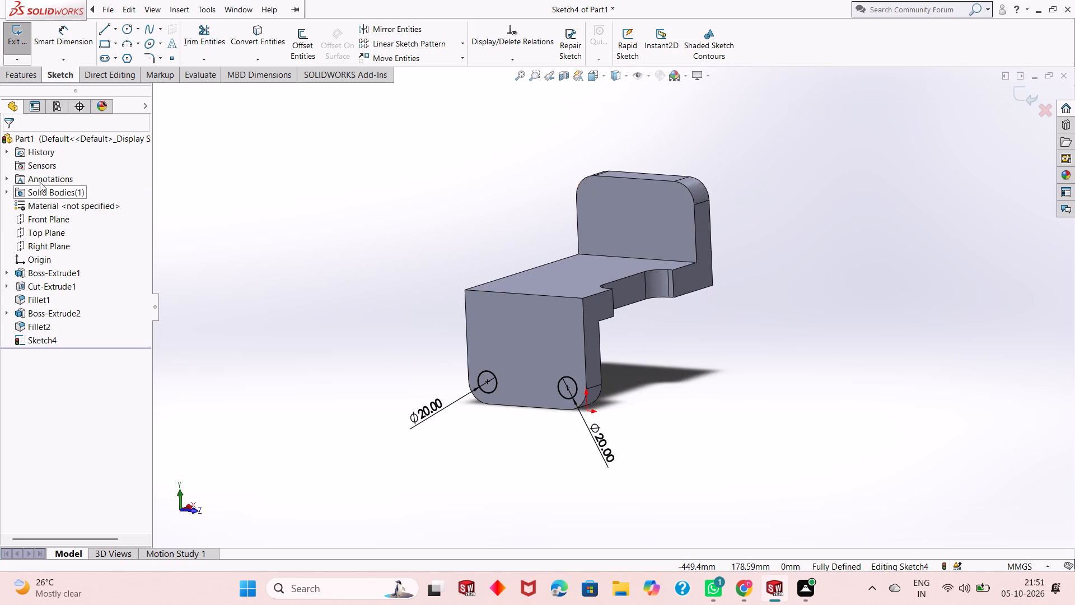
pyautogui.click(33, 78)
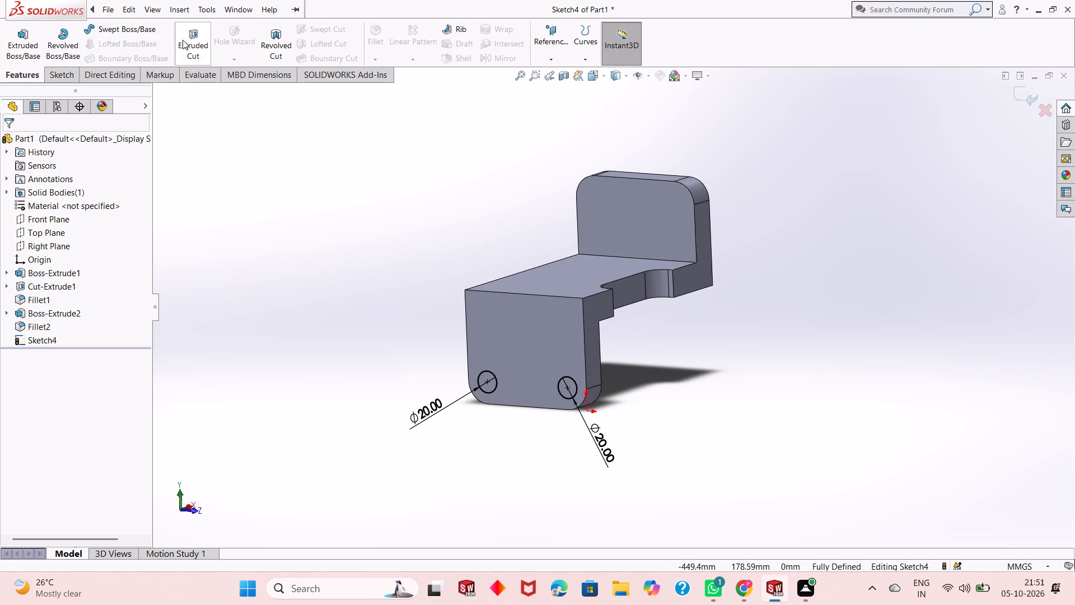
pyautogui.click(197, 38)
pyautogui.moveTo(341, 364); pyautogui.dragTo(323, 383, button='middle')
pyautogui.click(12, 148)
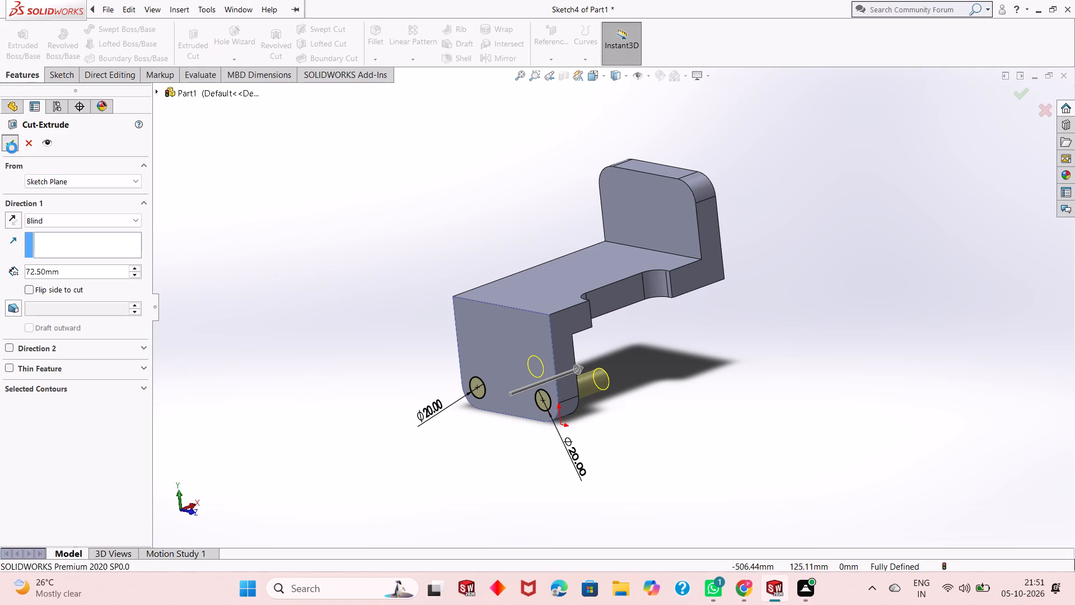
pyautogui.click(406, 280)
# Start a sketch on the upright wall's inner face, above the horizontal plate, and view it face-on.
pyautogui.moveTo(504, 267); pyautogui.dragTo(510, 264, button='middle')
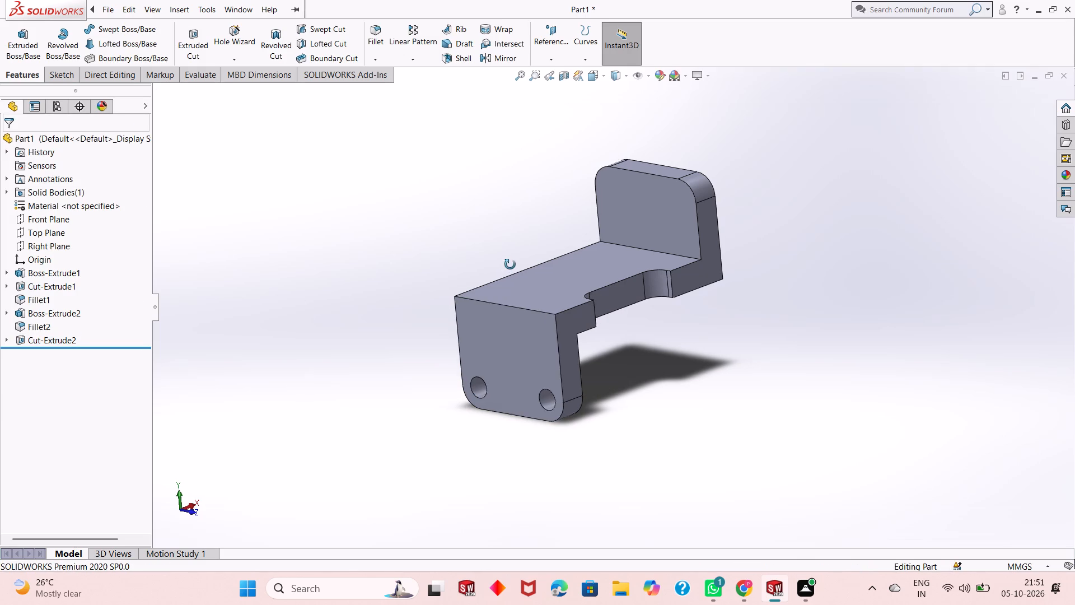
pyautogui.moveTo(510, 264); pyautogui.dragTo(528, 255, button='middle')
pyautogui.click(614, 196)
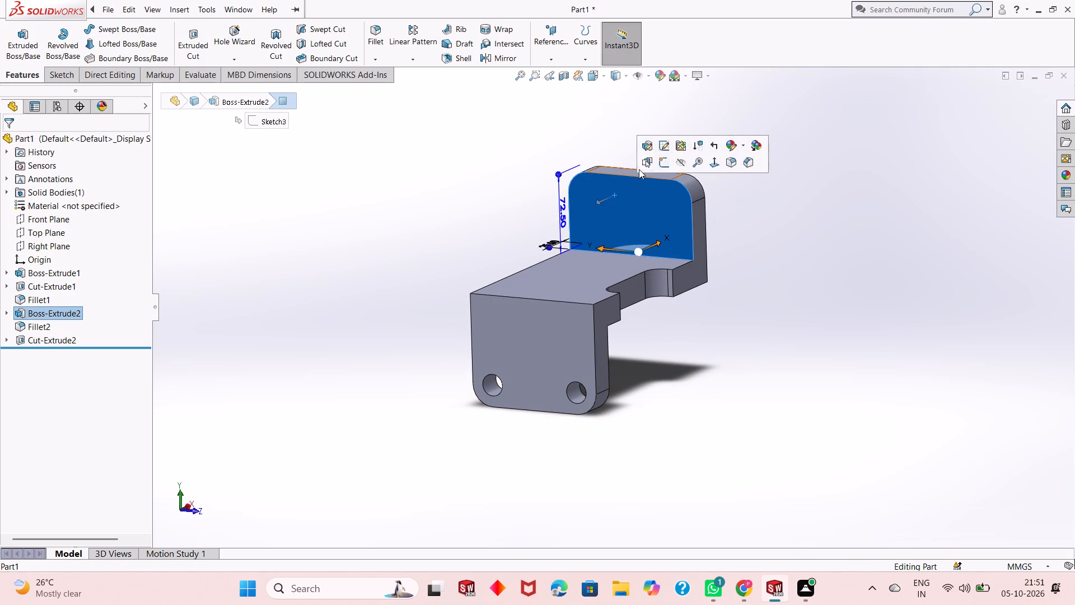
pyautogui.click(663, 157)
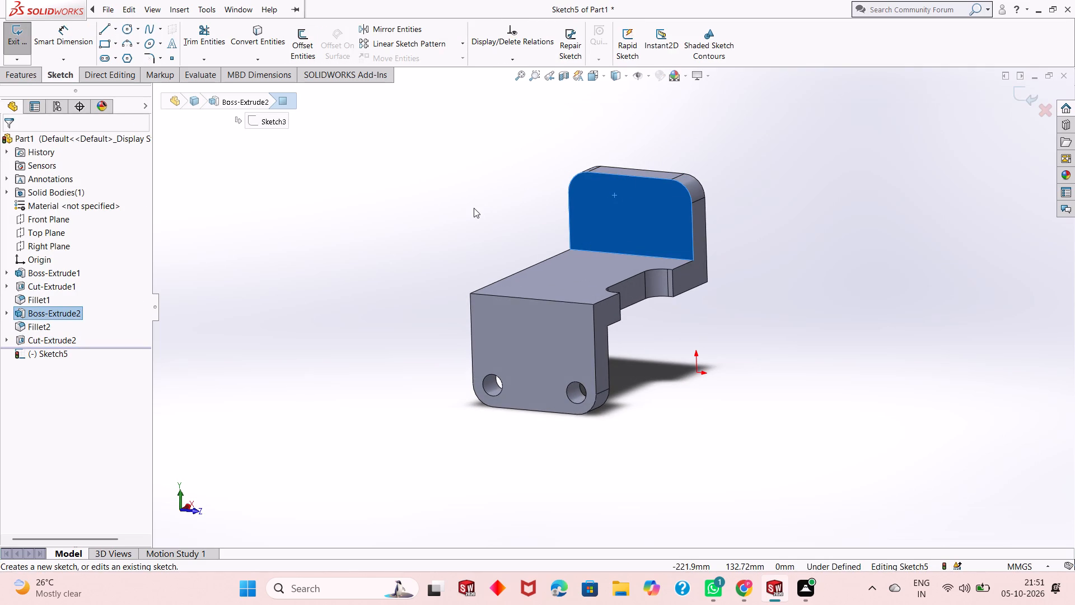
pyautogui.hotkey('ctrl', '8')
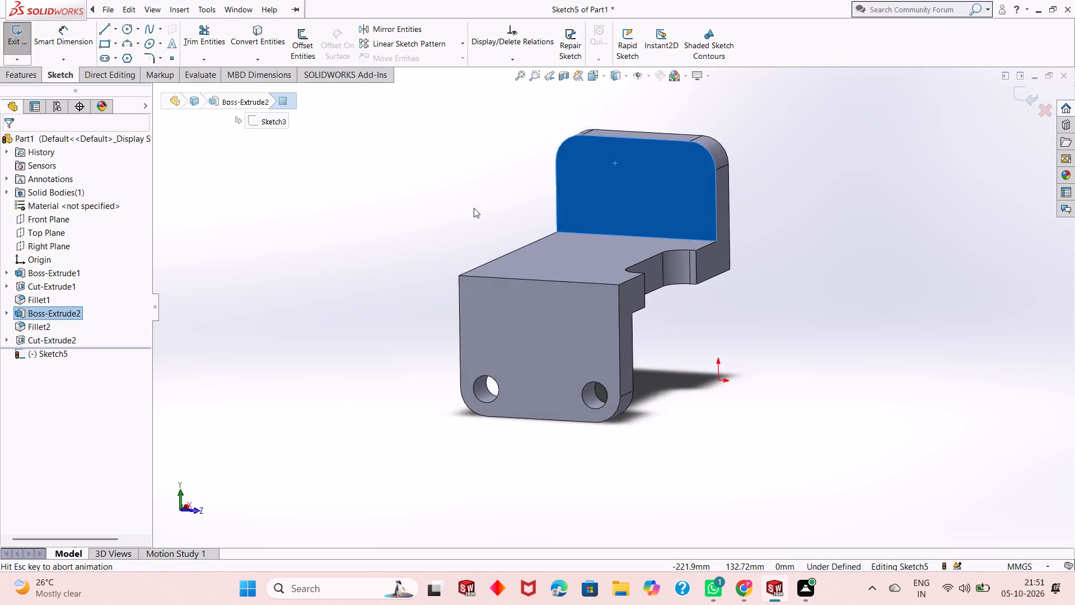
pyautogui.scroll(2, 478, 227)
pyautogui.scroll(-1, 611, 176)
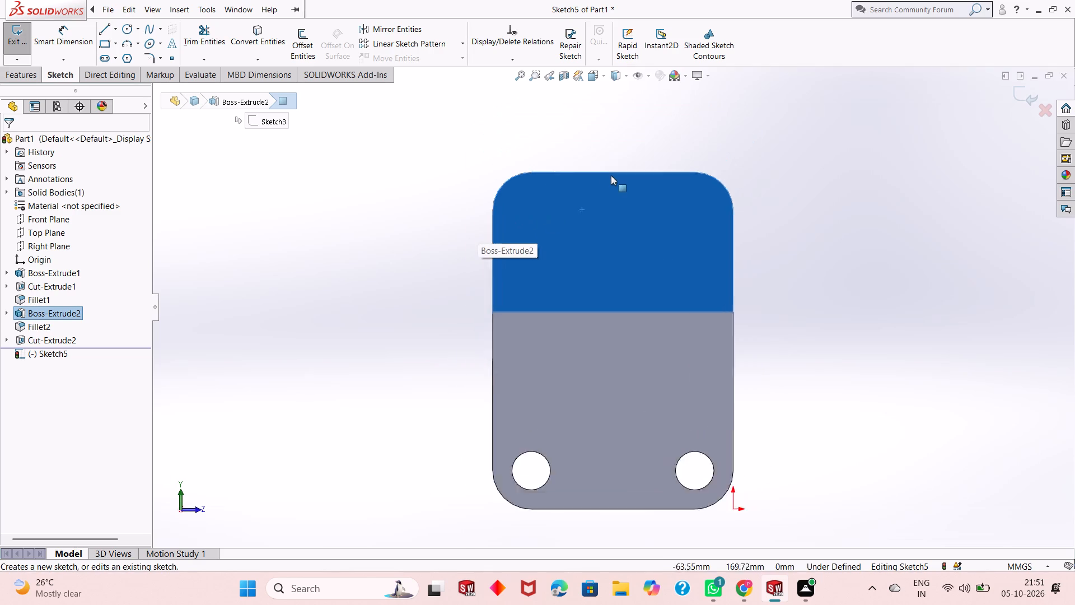
pyautogui.scroll(-1, 611, 175)
pyautogui.click(747, 170)
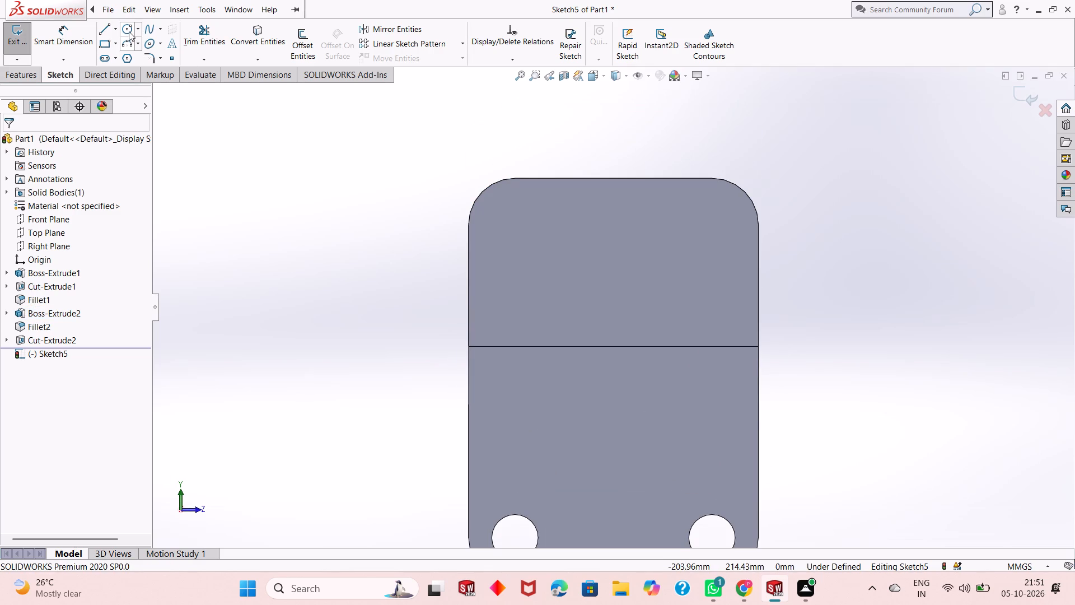
# Sketch two circles, about 10.4 mm and 10.2 mm in radius, centred on the upright wall's two rounded top corners.
pyautogui.click(127, 29)
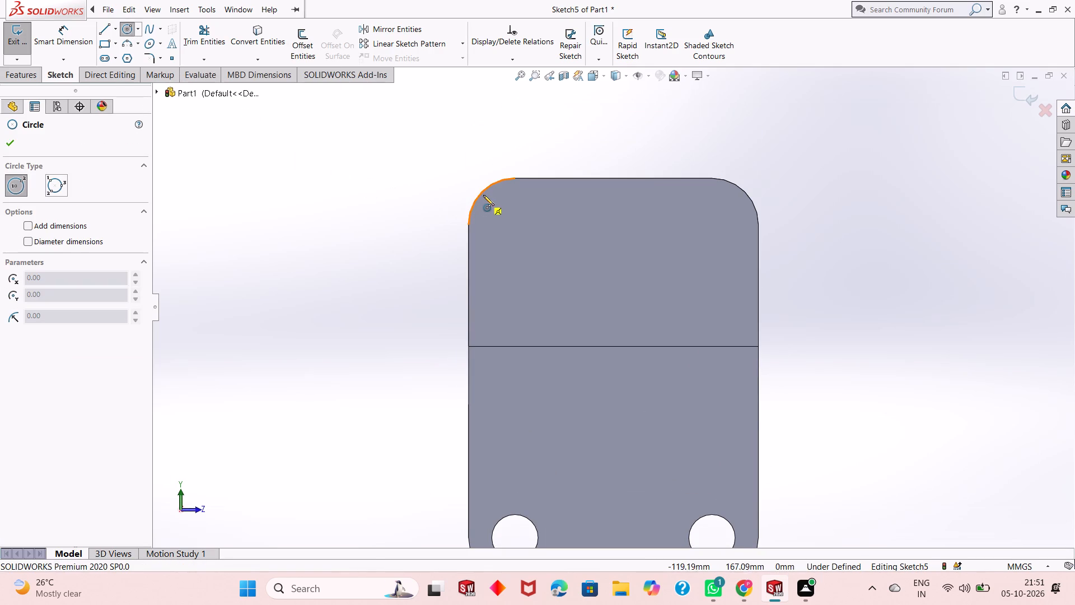
pyautogui.click(516, 225)
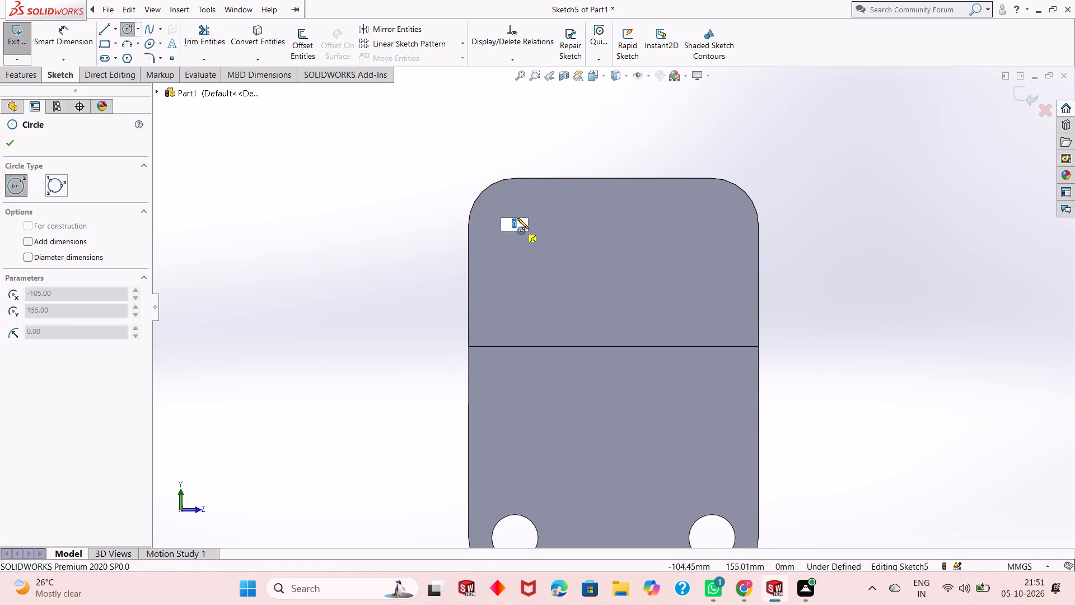
pyautogui.click(524, 202)
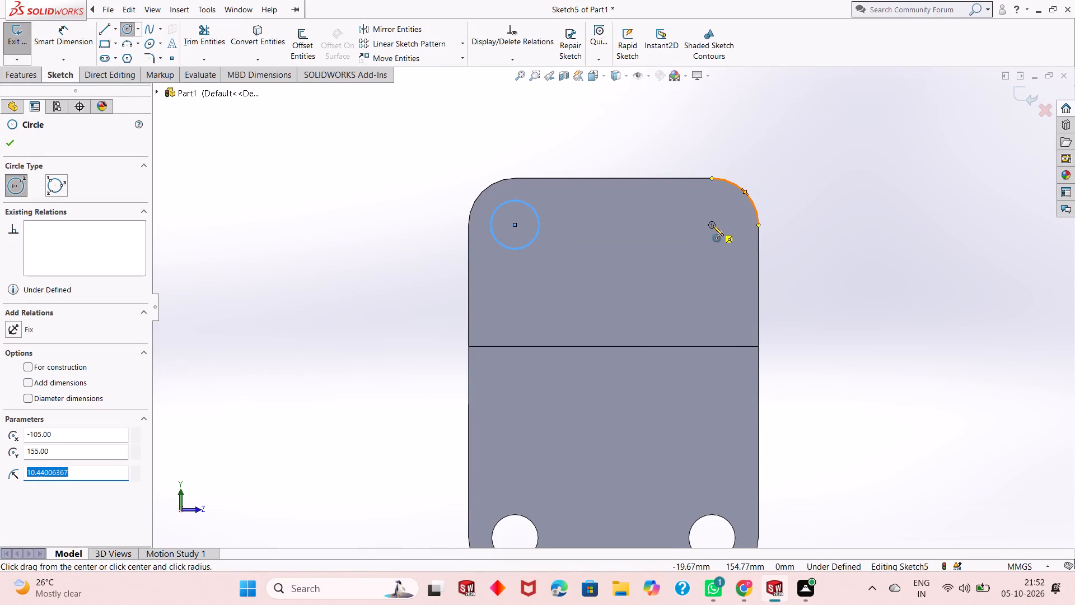
pyautogui.click(713, 225)
pyautogui.click(714, 201)
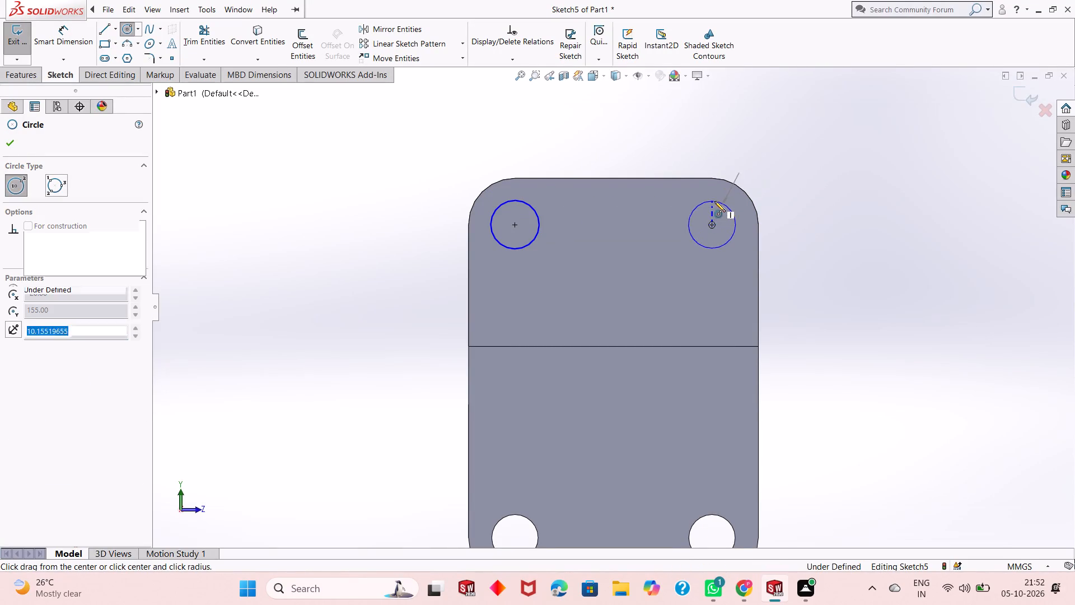
pyautogui.rightClick(319, 183)
pyautogui.click(338, 194)
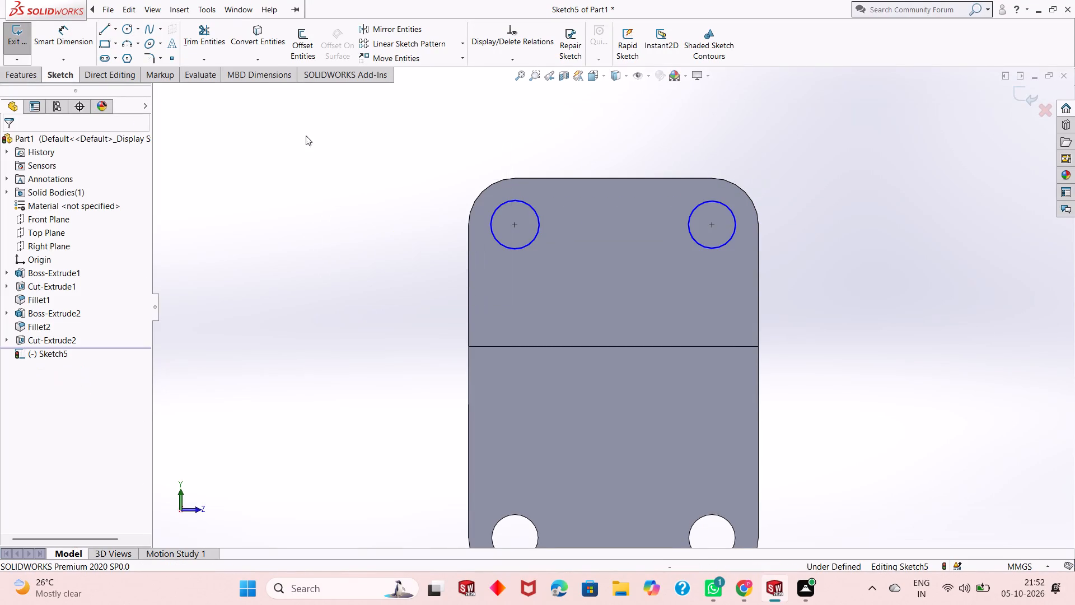
# Dimension both circles on the upright wall to a diameter of 20 mm.
pyautogui.click(68, 39)
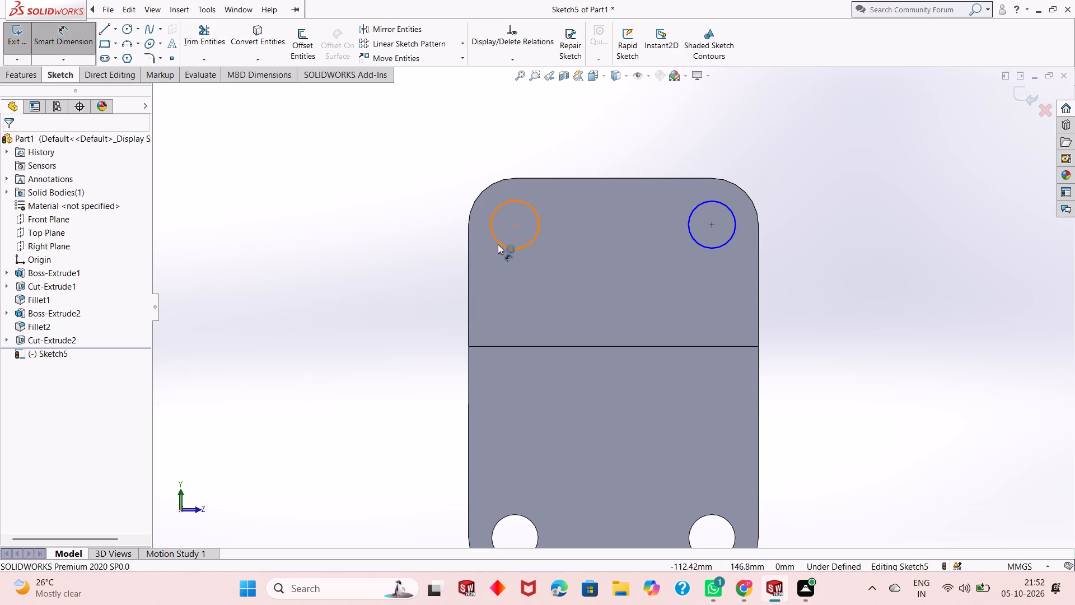
pyautogui.click(498, 244)
pyautogui.click(389, 310)
pyautogui.write('20')
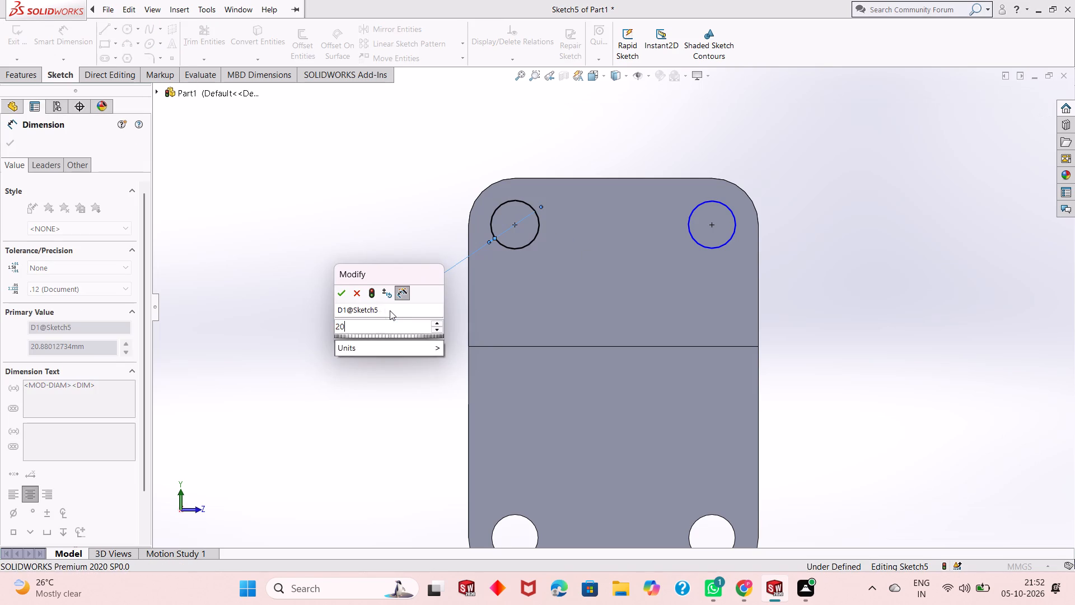
pyautogui.press('Return')
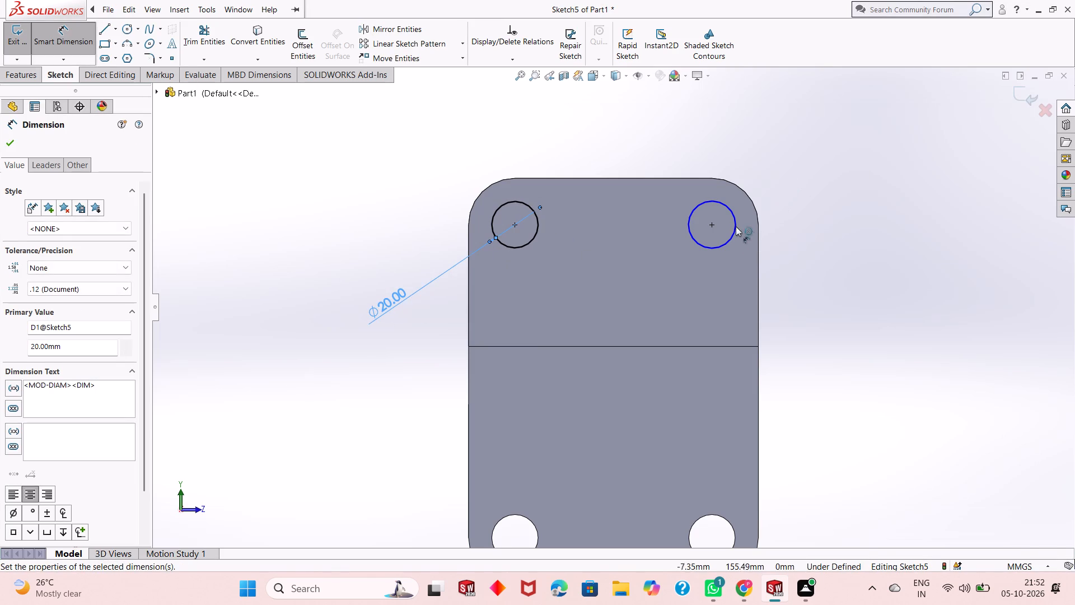
pyautogui.click(726, 244)
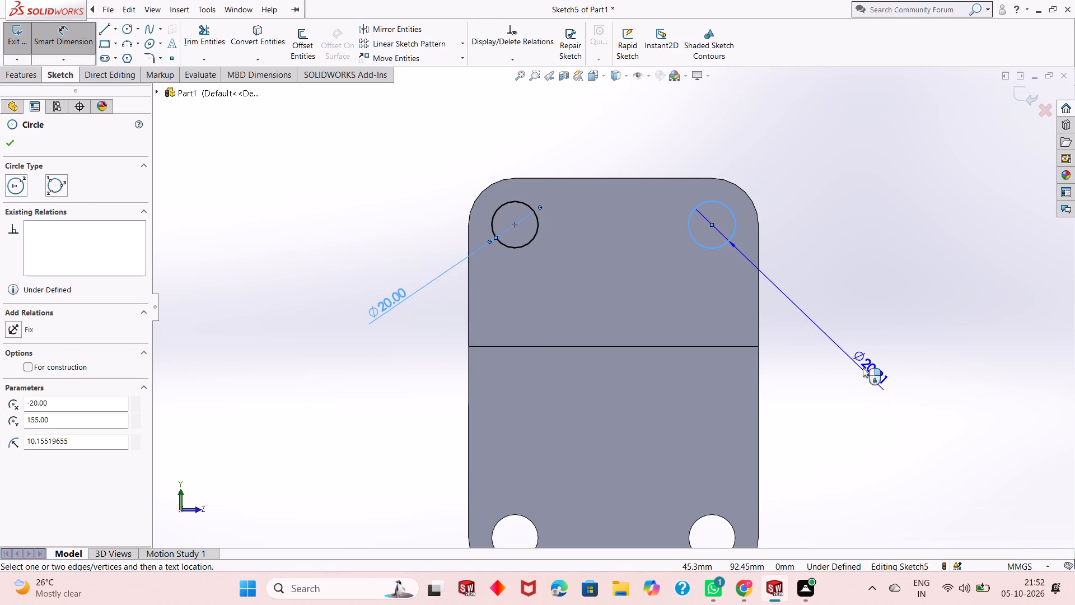
pyautogui.click(856, 357)
pyautogui.write('20')
pyautogui.press('Return')
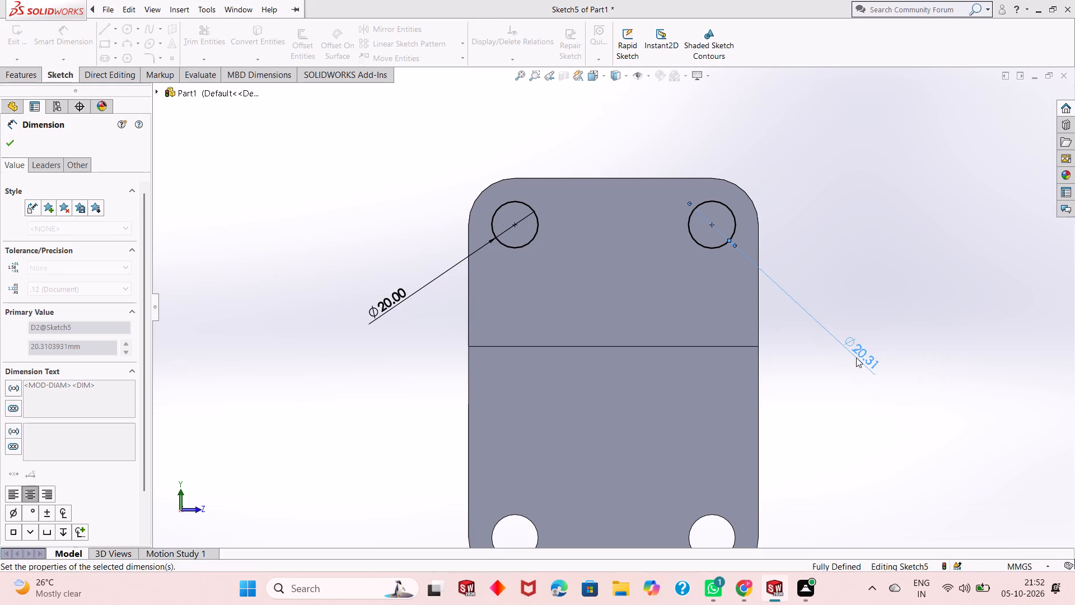
pyautogui.rightClick(295, 204)
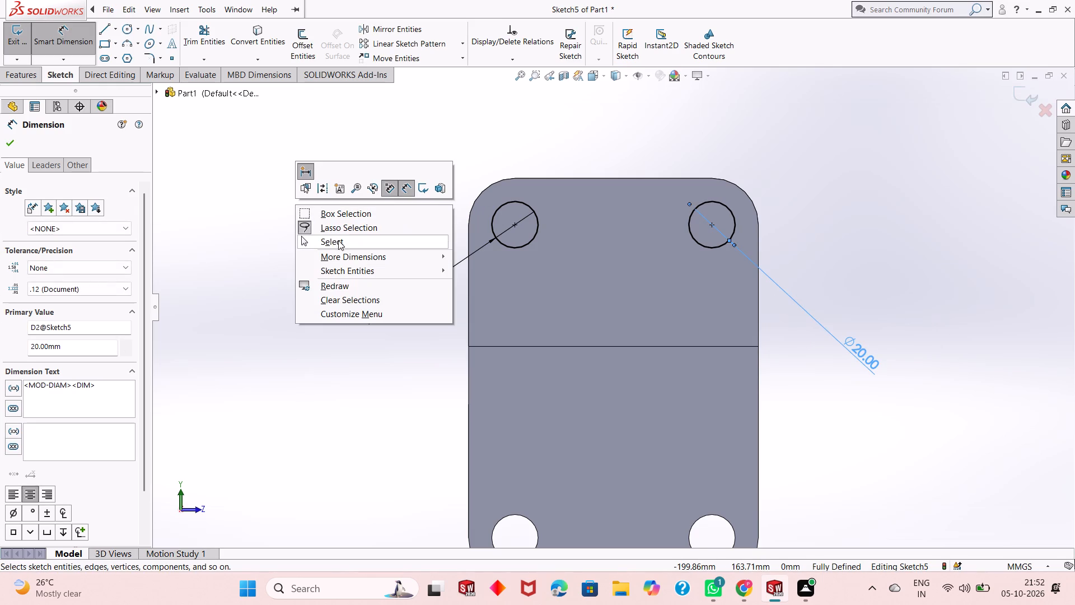
pyautogui.click(343, 243)
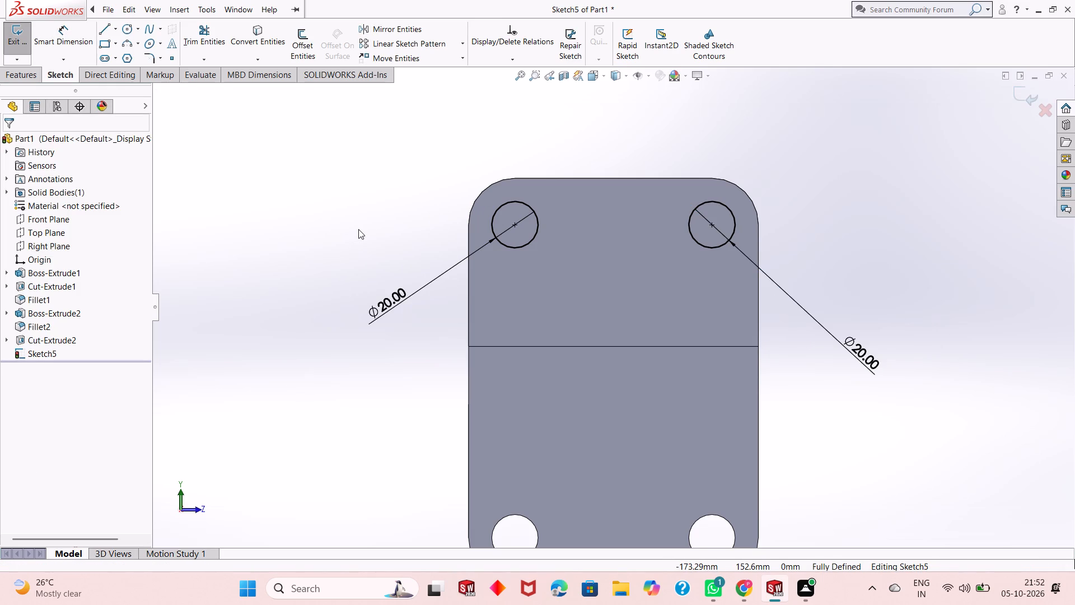
# Cut-extrude the two circles through the upright wall with a blind depth of 72.5 mm.
pyautogui.scroll(1, 478, 288)
pyautogui.moveTo(478, 293); pyautogui.dragTo(454, 305, button='middle')
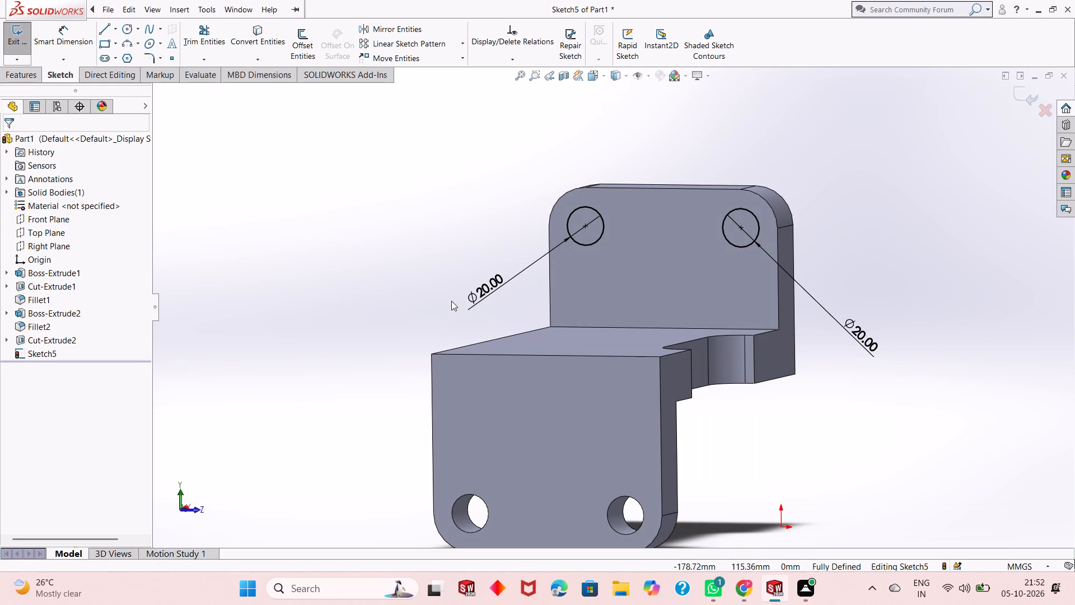
pyautogui.click(30, 71)
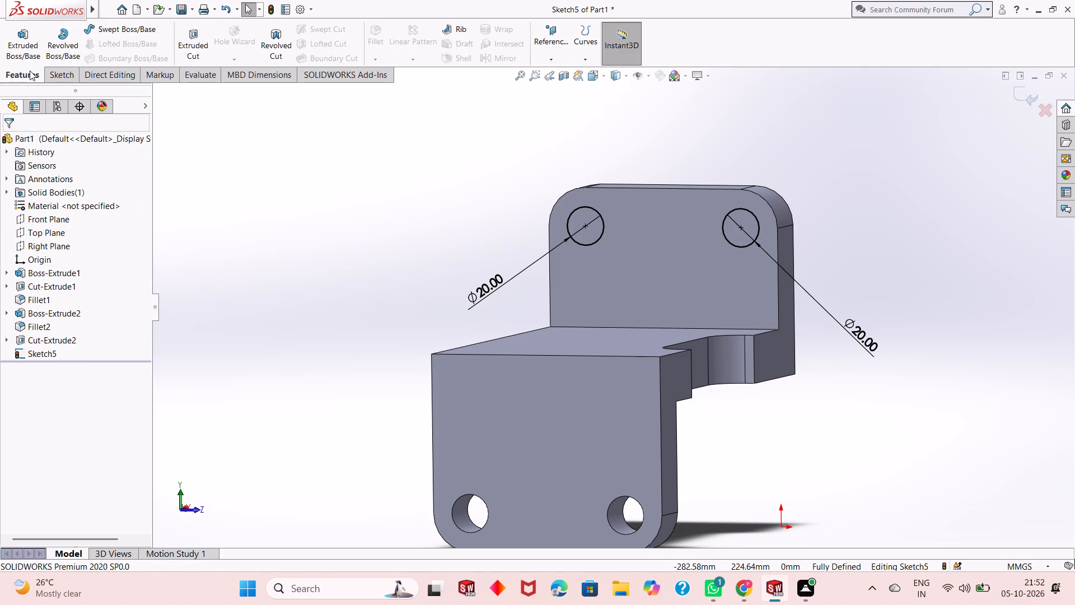
pyautogui.click(185, 41)
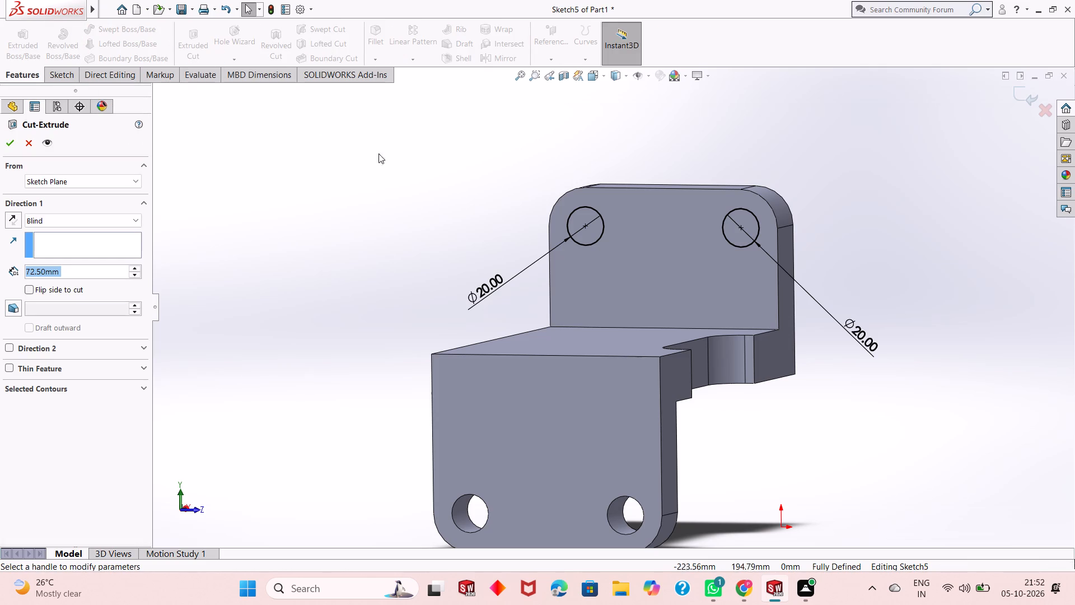
pyautogui.click(6, 147)
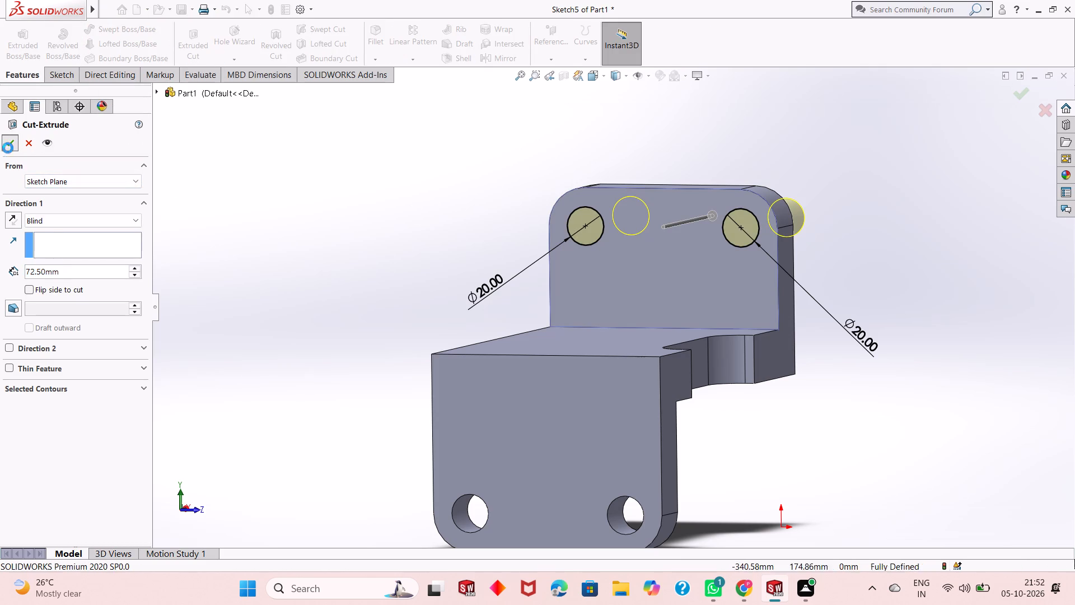
pyautogui.click(377, 305)
# Examine the bracket from several sides, checking the holes in both walls and the notch in the plate.
pyautogui.scroll(2, 586, 354)
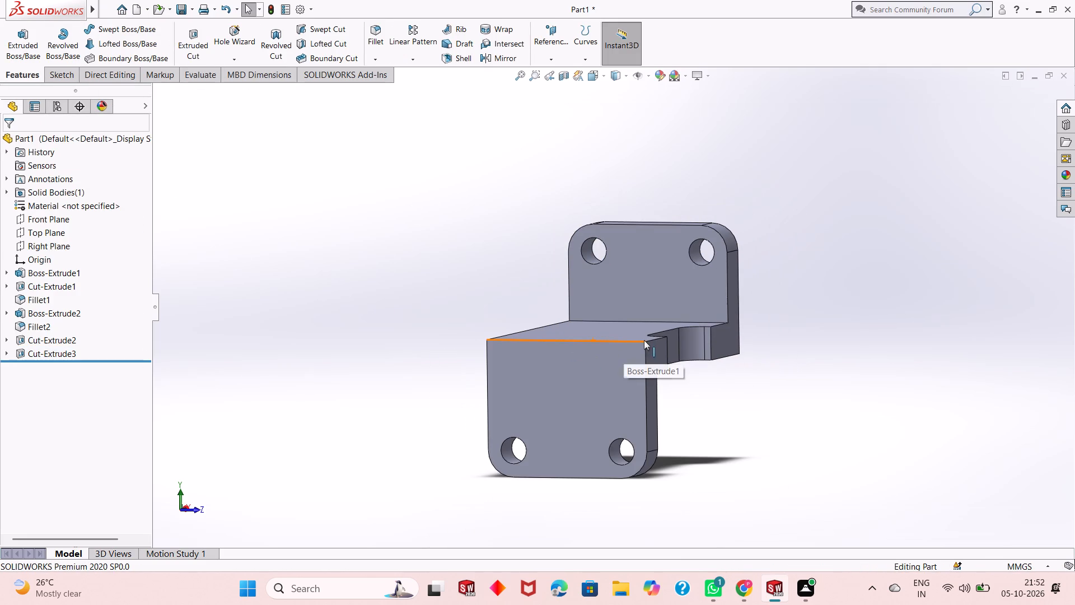
pyautogui.moveTo(644, 343); pyautogui.dragTo(515, 337, button='middle')
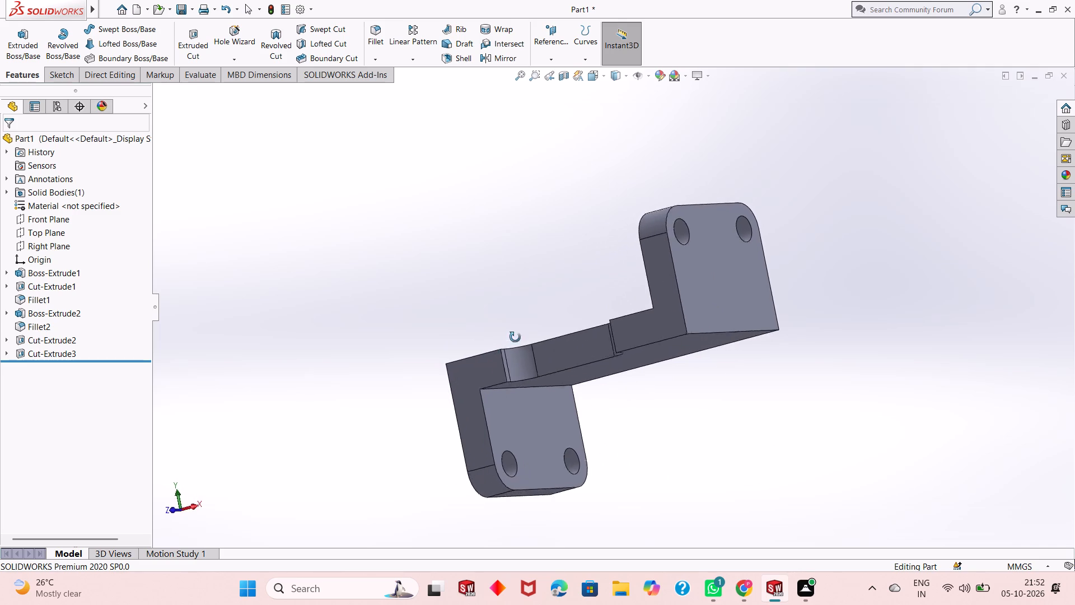
pyautogui.moveTo(515, 337); pyautogui.dragTo(597, 409, button='middle')
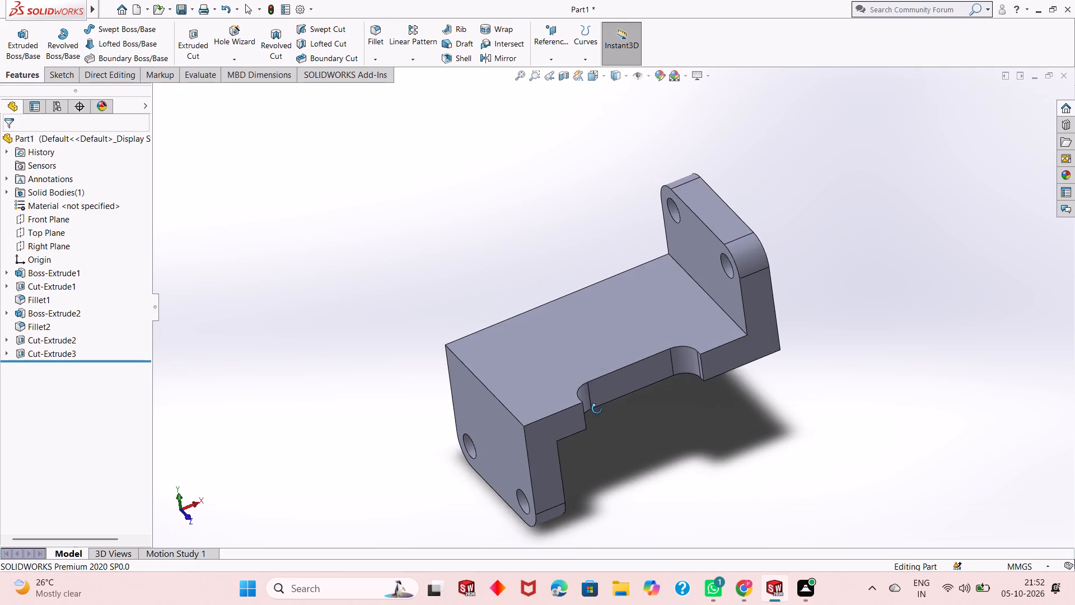
pyautogui.moveTo(597, 409); pyautogui.dragTo(596, 412, button='middle')
pyautogui.scroll(-4, 607, 354)
pyautogui.moveTo(700, 433); pyautogui.dragTo(719, 389, button='middle')
pyautogui.scroll(2, 719, 375)
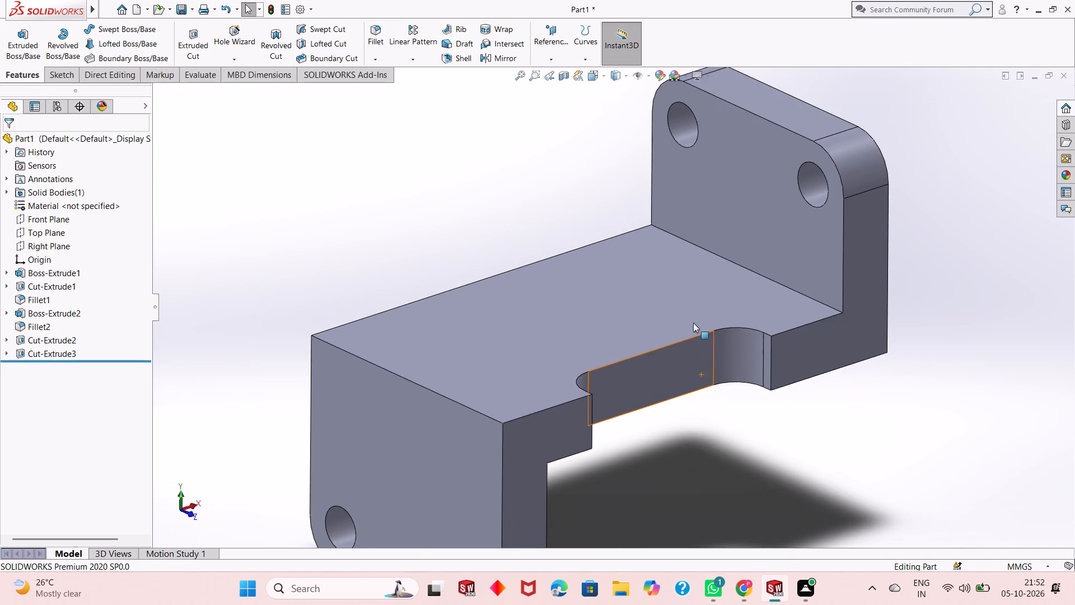
pyautogui.scroll(1, 684, 302)
pyautogui.scroll(1, 629, 315)
pyautogui.moveTo(629, 317); pyautogui.dragTo(603, 293, button='middle')
pyautogui.scroll(-1, 603, 285)
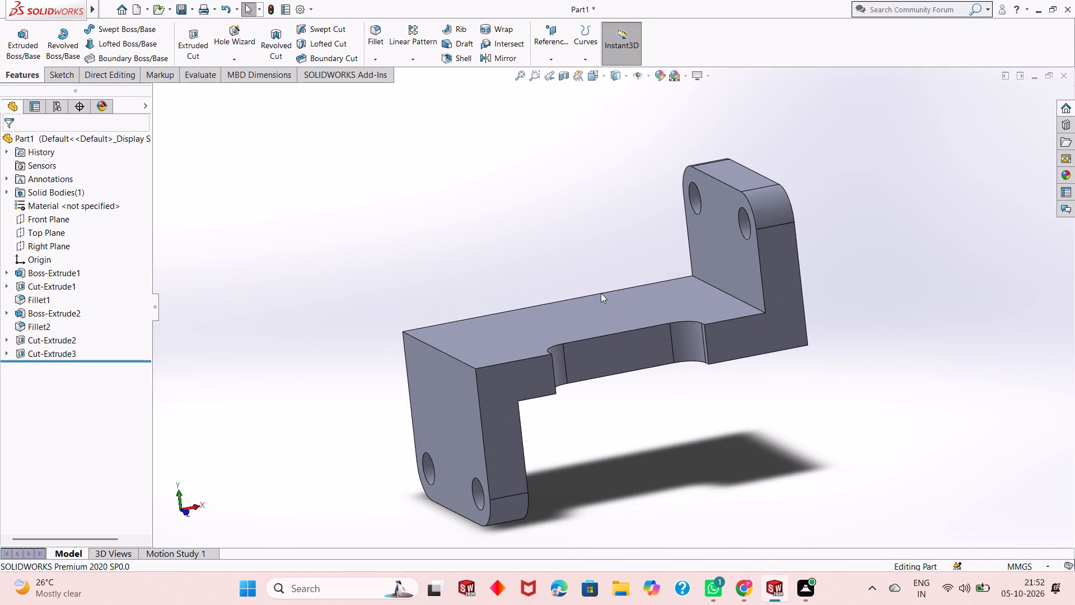
pyautogui.moveTo(600, 300); pyautogui.dragTo(614, 336, button='middle')
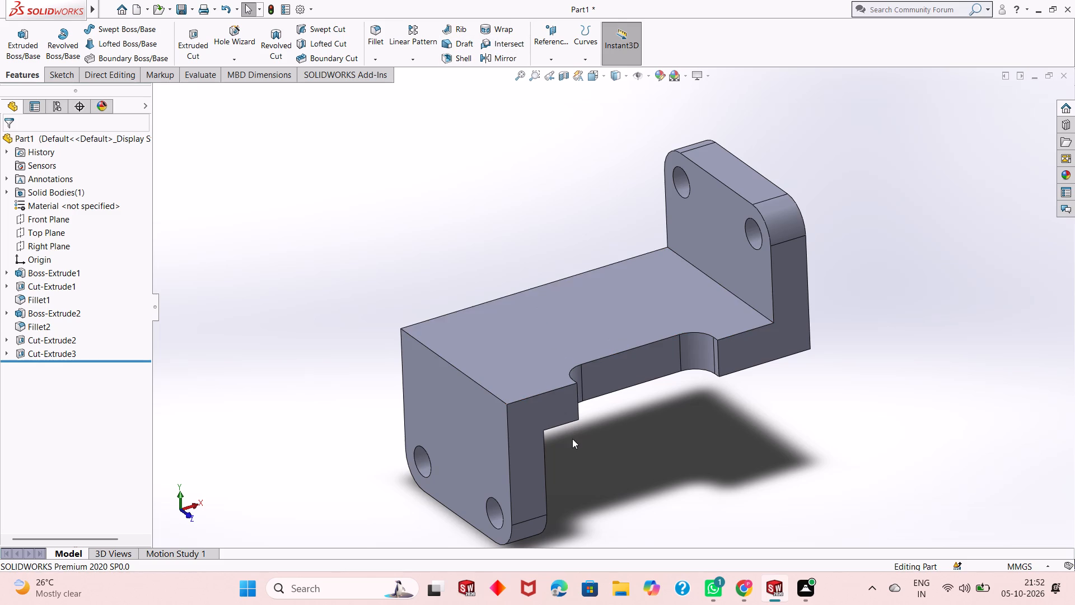
pyautogui.moveTo(562, 444); pyautogui.dragTo(549, 398, button='middle')
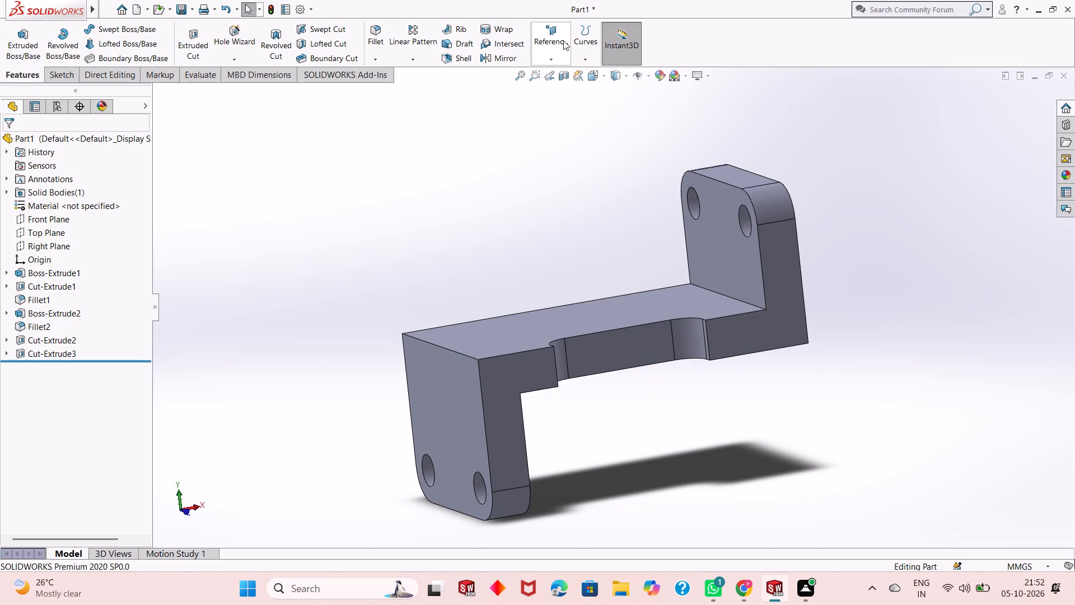
# Create a reference plane offset 125/2 (62.5 mm) from the Front Plane, with the offset flipped towards the bracket's mid-width.
pyautogui.click(555, 52)
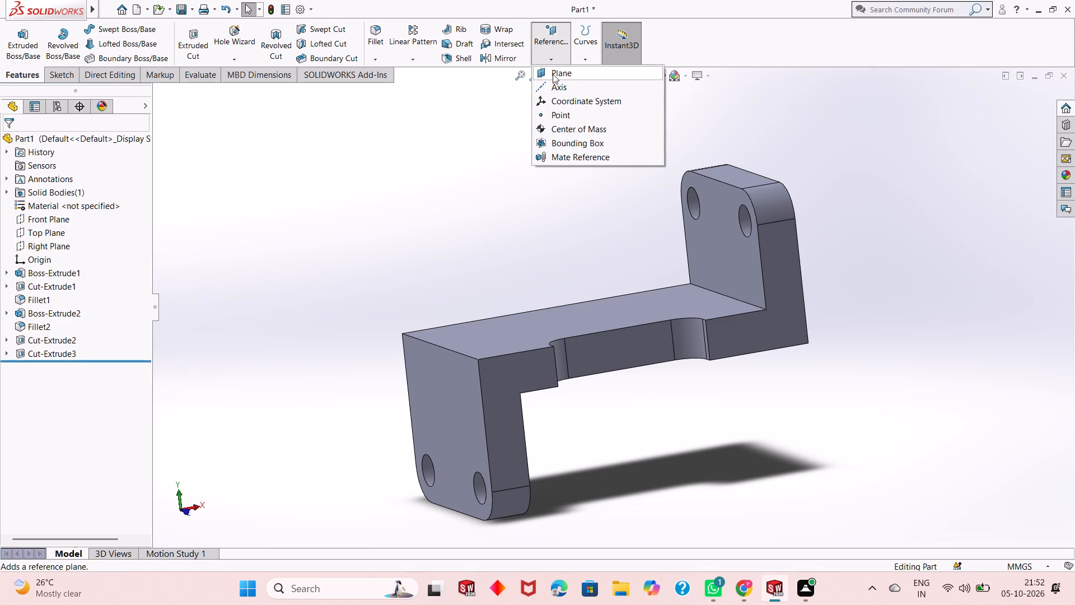
pyautogui.click(376, 215)
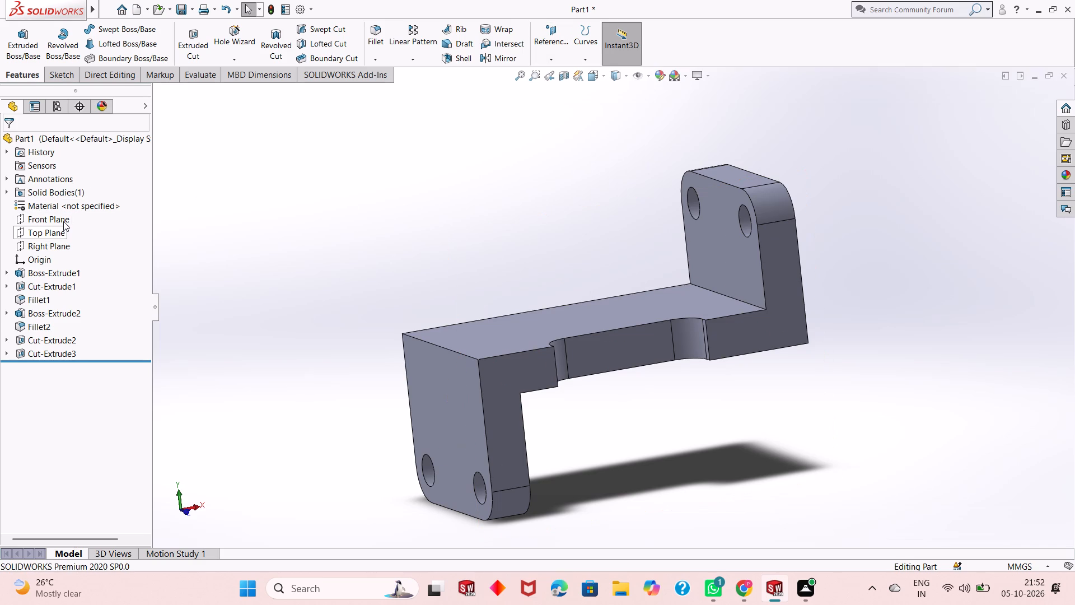
pyautogui.click(552, 48)
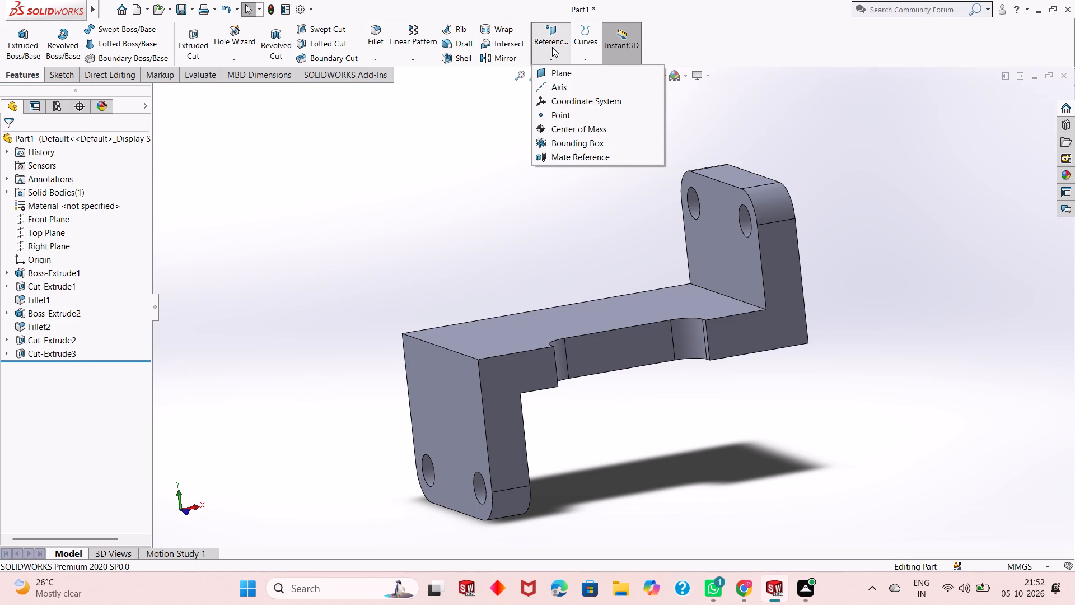
pyautogui.click(565, 78)
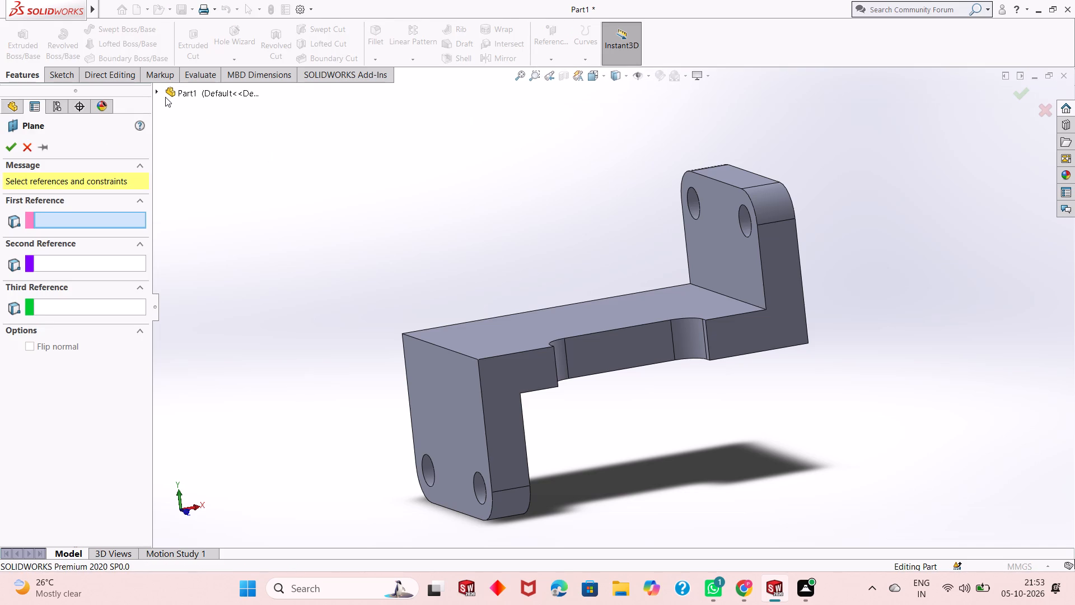
pyautogui.click(156, 91)
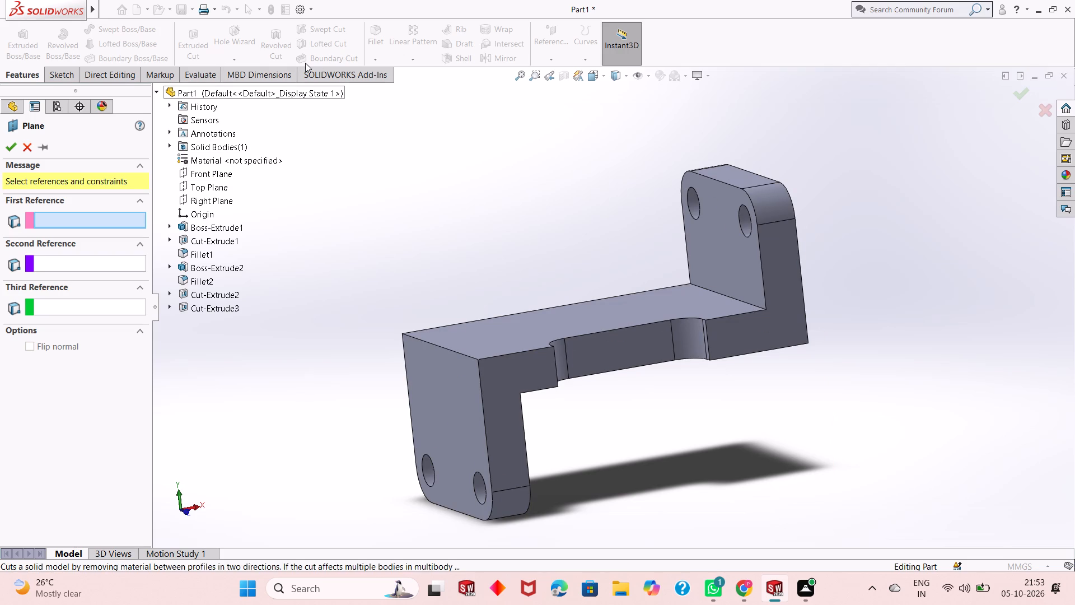
pyautogui.click(220, 175)
pyautogui.moveTo(323, 245); pyautogui.dragTo(364, 216, button='middle')
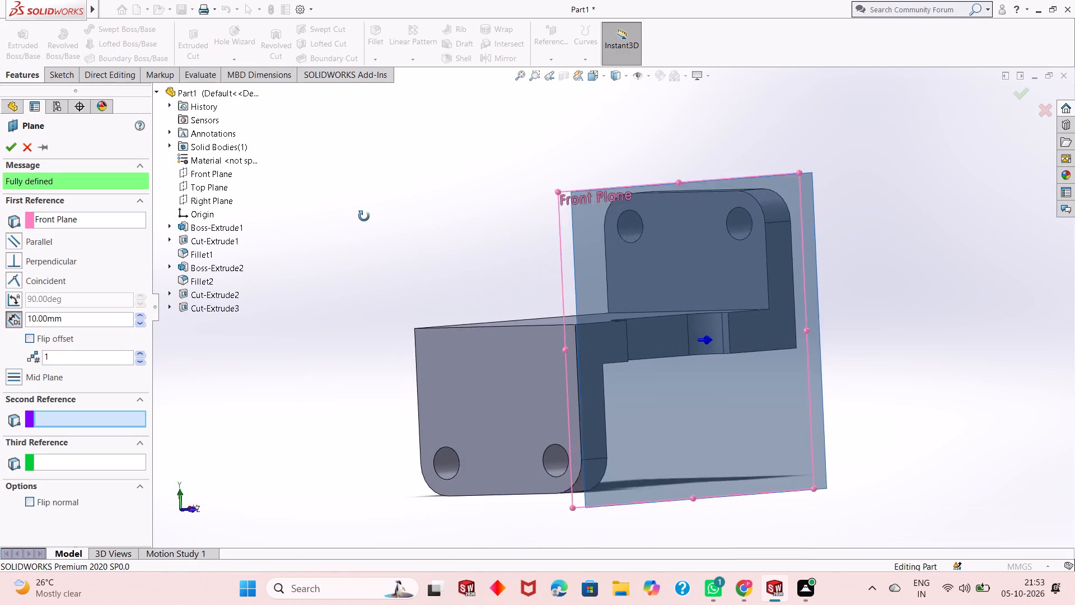
pyautogui.moveTo(364, 216); pyautogui.dragTo(375, 248, button='middle')
pyautogui.click(36, 333)
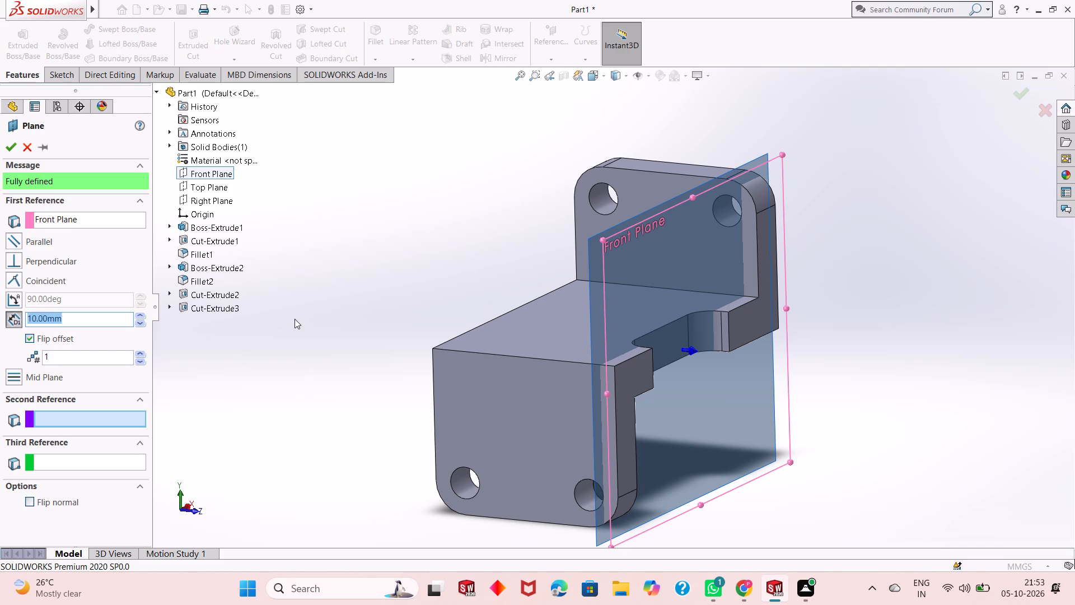
pyautogui.write('125/2')
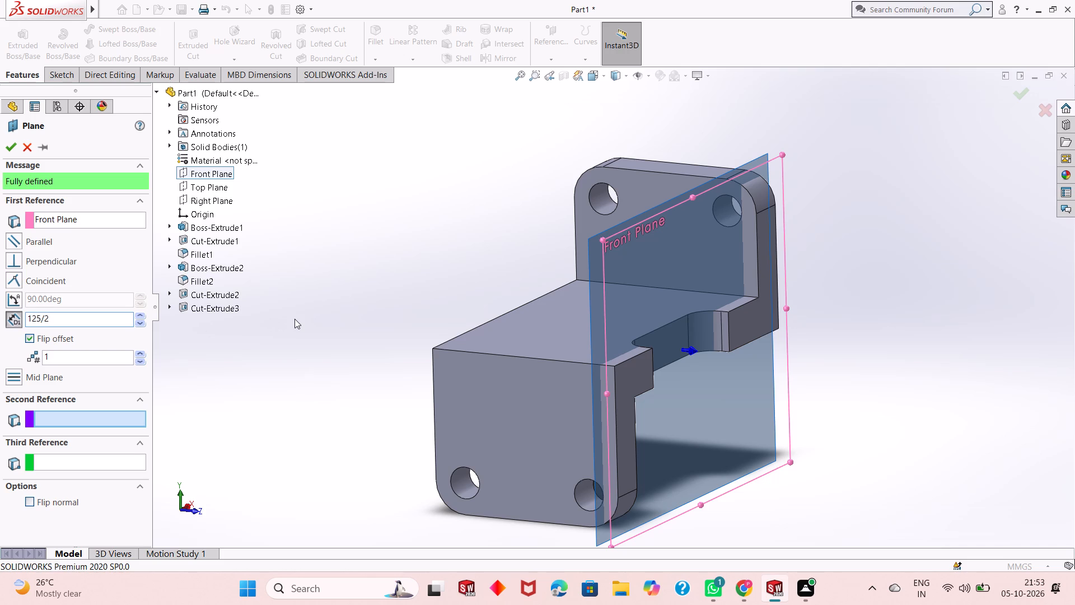
pyautogui.press('Return')
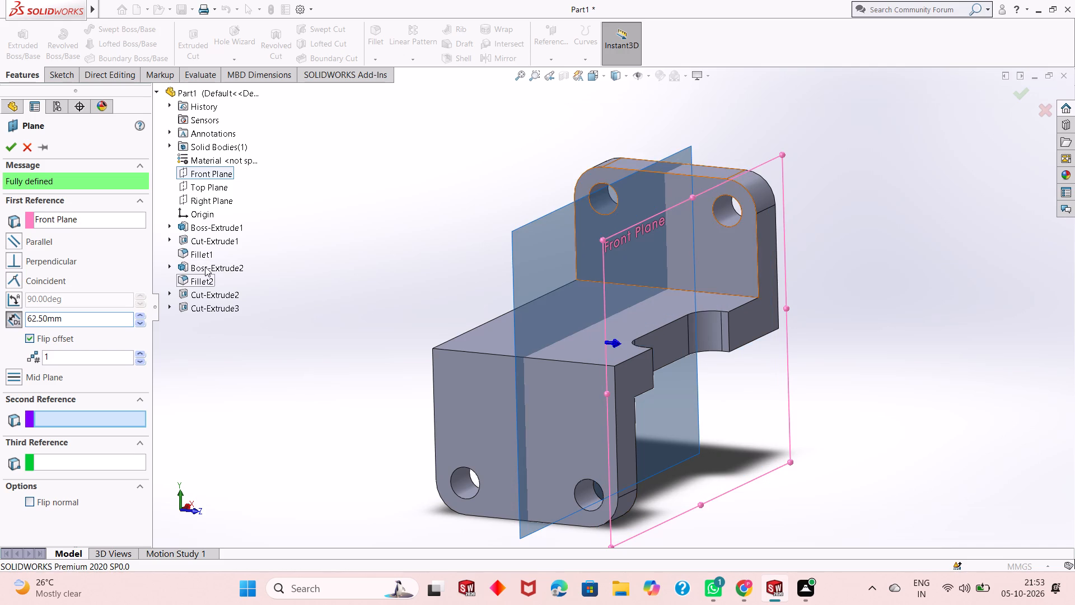
pyautogui.click(6, 142)
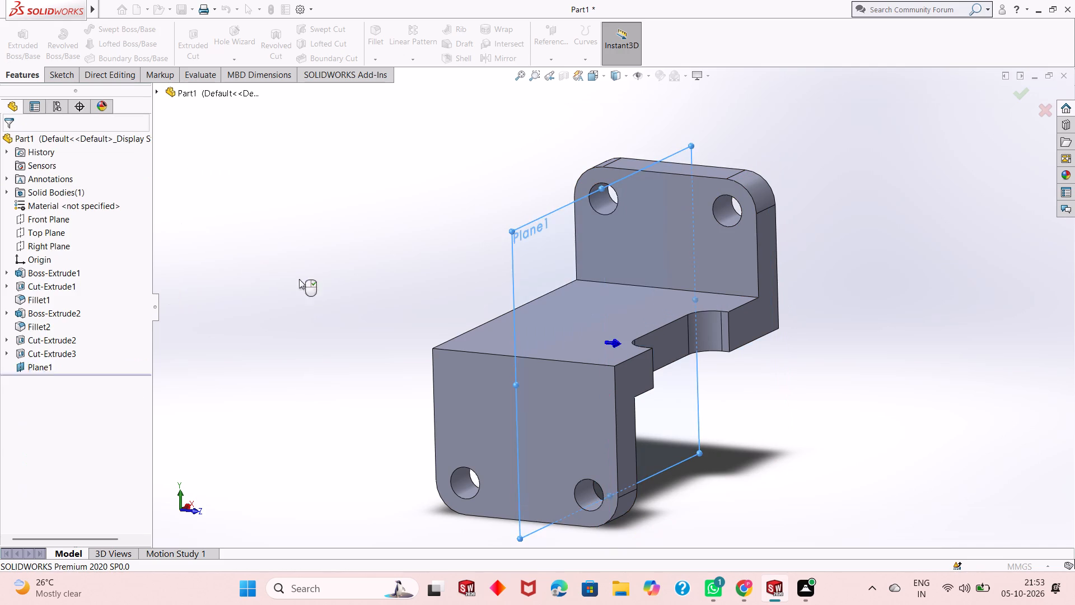
# On the new offset plane, sketch an 85 mm construction line rising at about 36° from the plate's top corner above the lower wall.
pyautogui.moveTo(385, 290); pyautogui.dragTo(333, 270, button='middle')
pyautogui.click(434, 230)
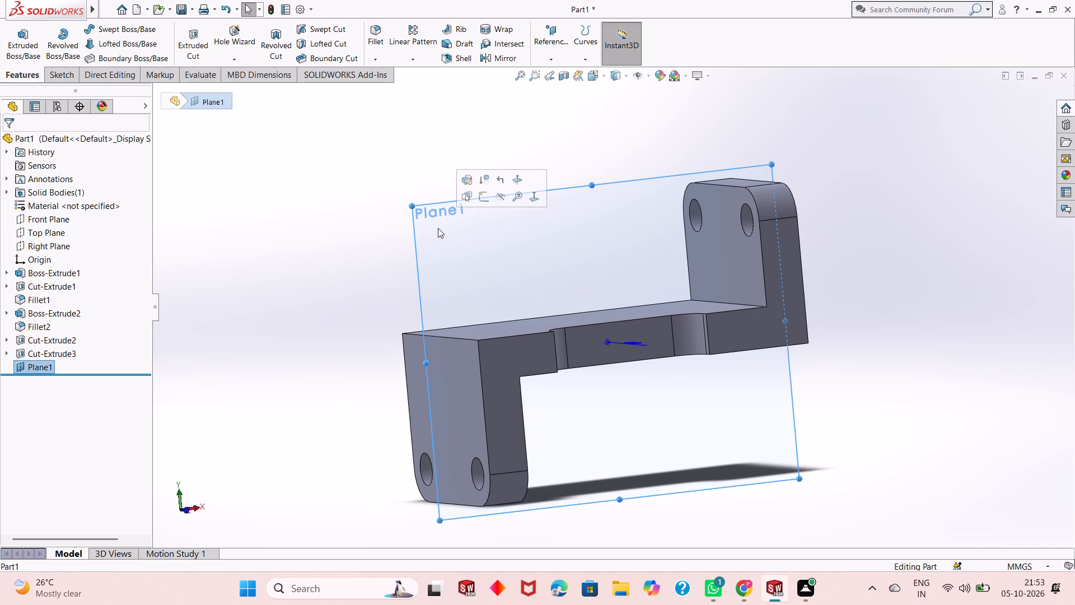
pyautogui.click(485, 199)
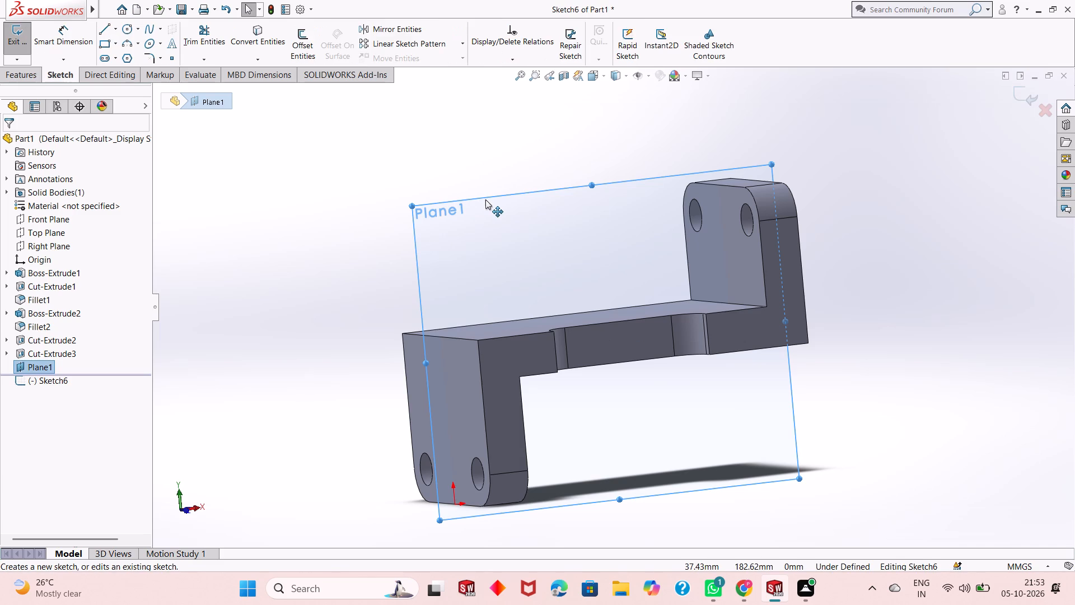
pyautogui.hotkey('ctrl', '8')
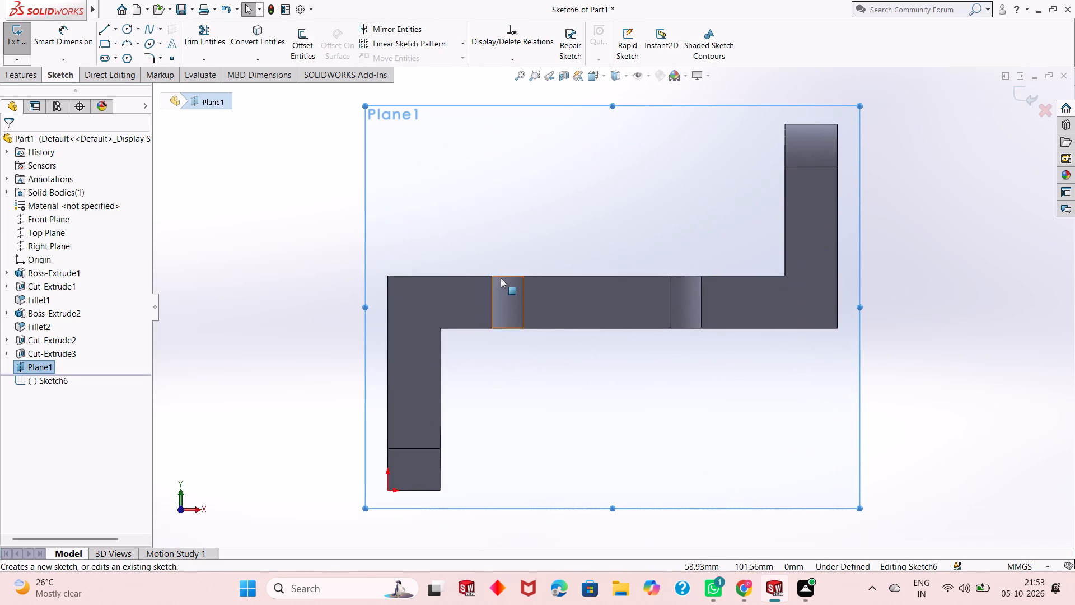
pyautogui.scroll(2, 501, 278)
pyautogui.click(348, 221)
pyautogui.scroll(1, 582, 303)
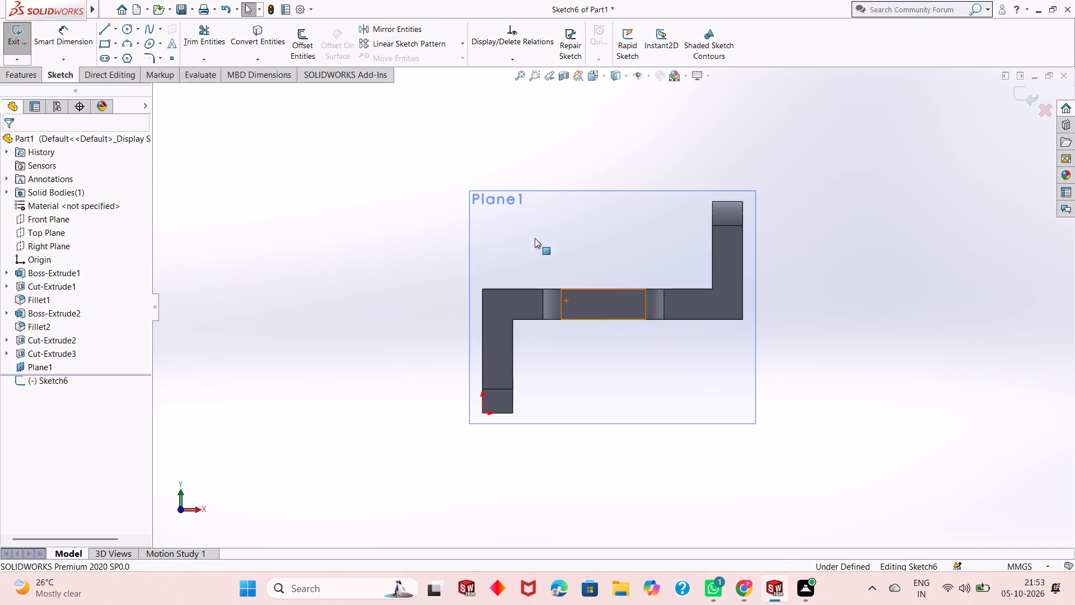
pyautogui.scroll(-1, 705, 338)
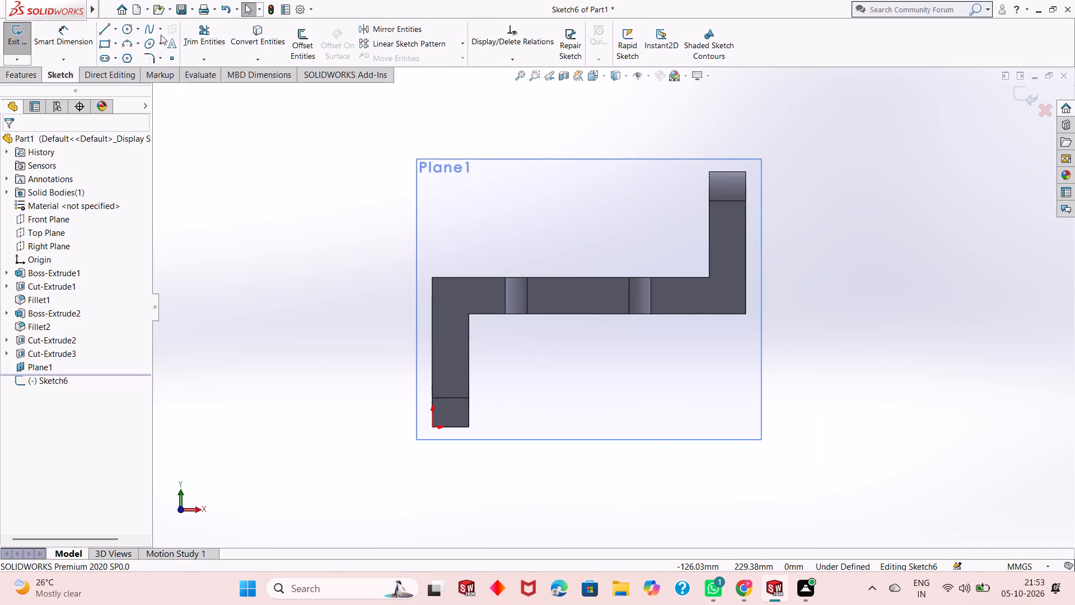
pyautogui.click(118, 32)
pyautogui.click(137, 60)
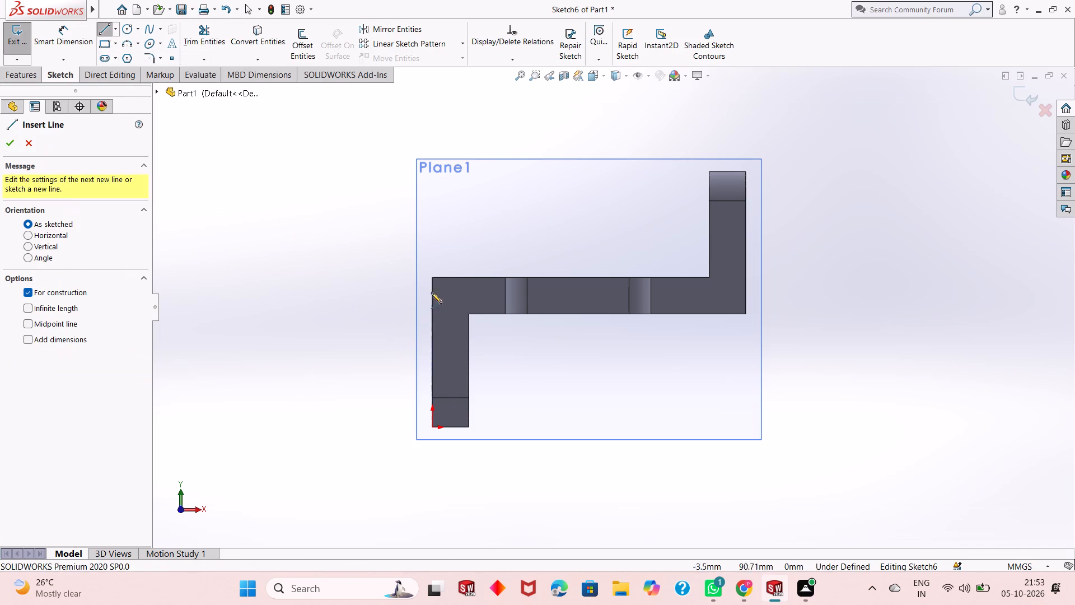
pyautogui.click(433, 277)
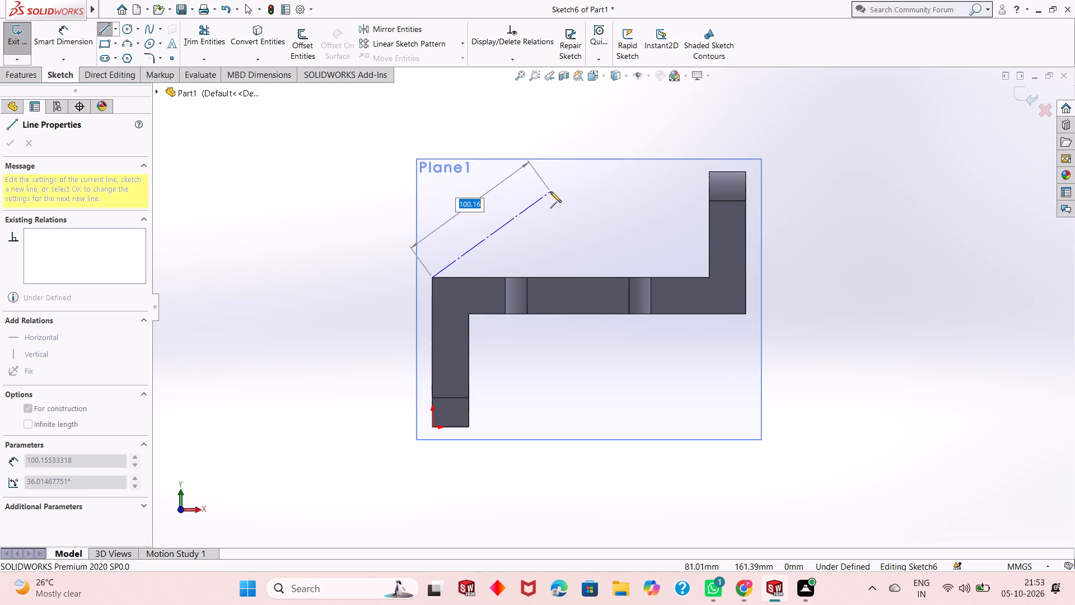
pyautogui.write('85')
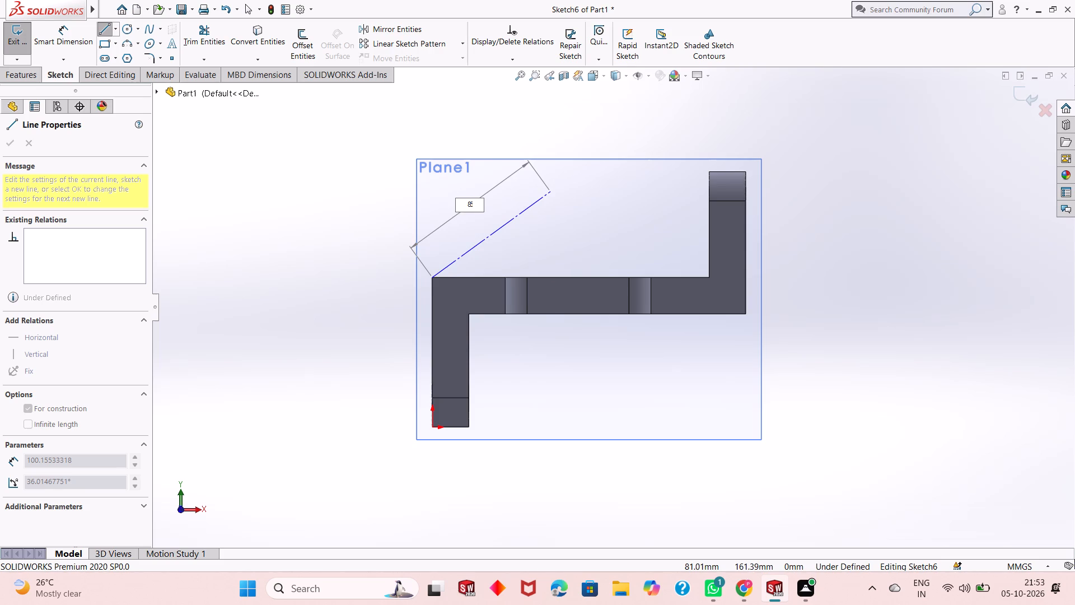
pyautogui.press('Return')
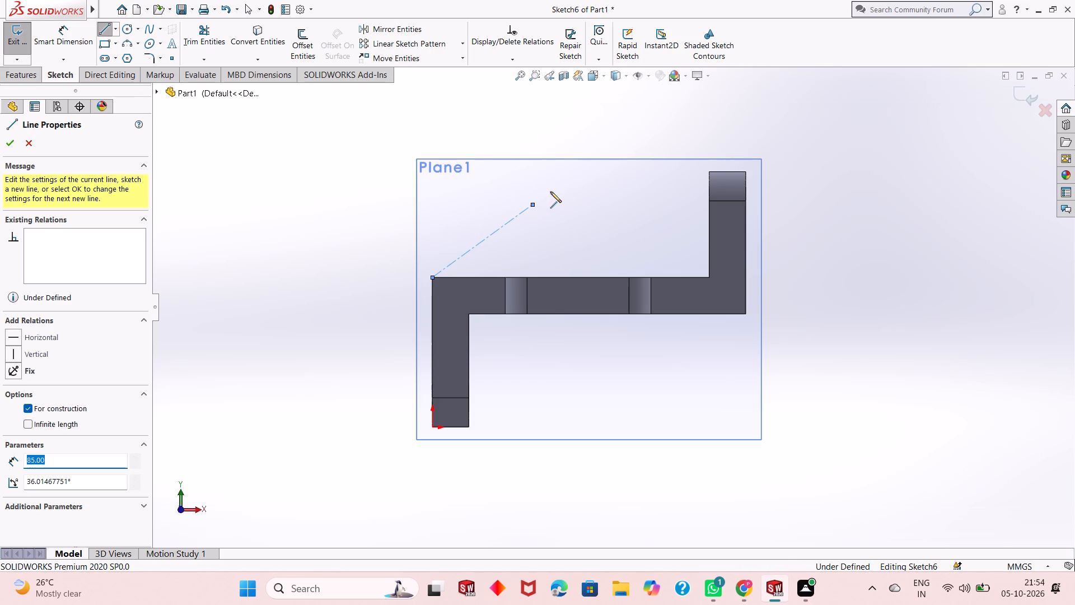
pyautogui.rightClick(212, 152)
pyautogui.click(241, 160)
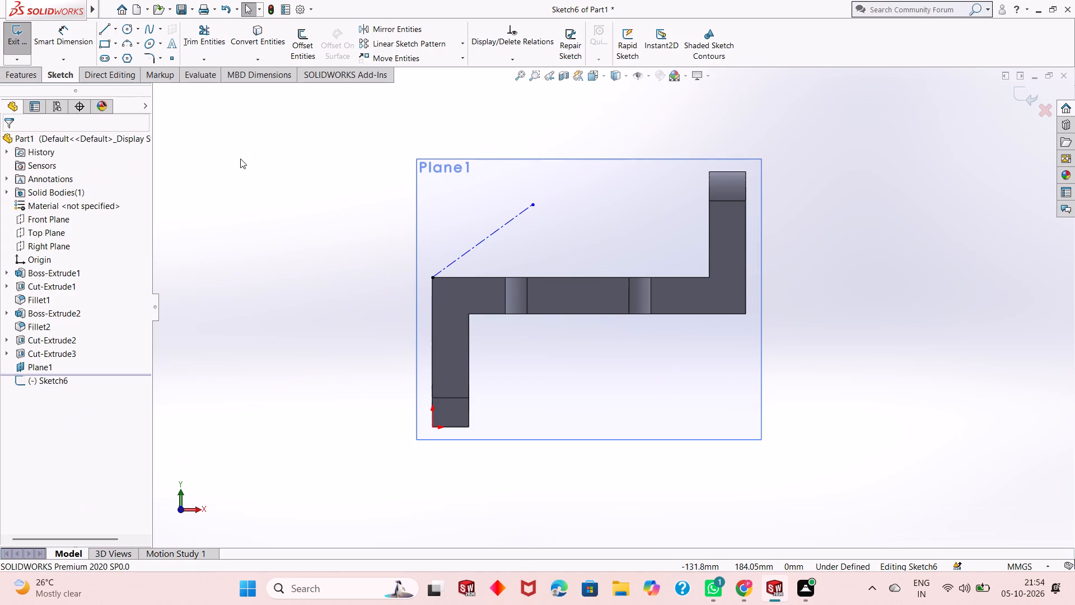
# Dimension the construction line to a length of 85 mm and an angle of 45° from the plate's top edge.
pyautogui.click(54, 41)
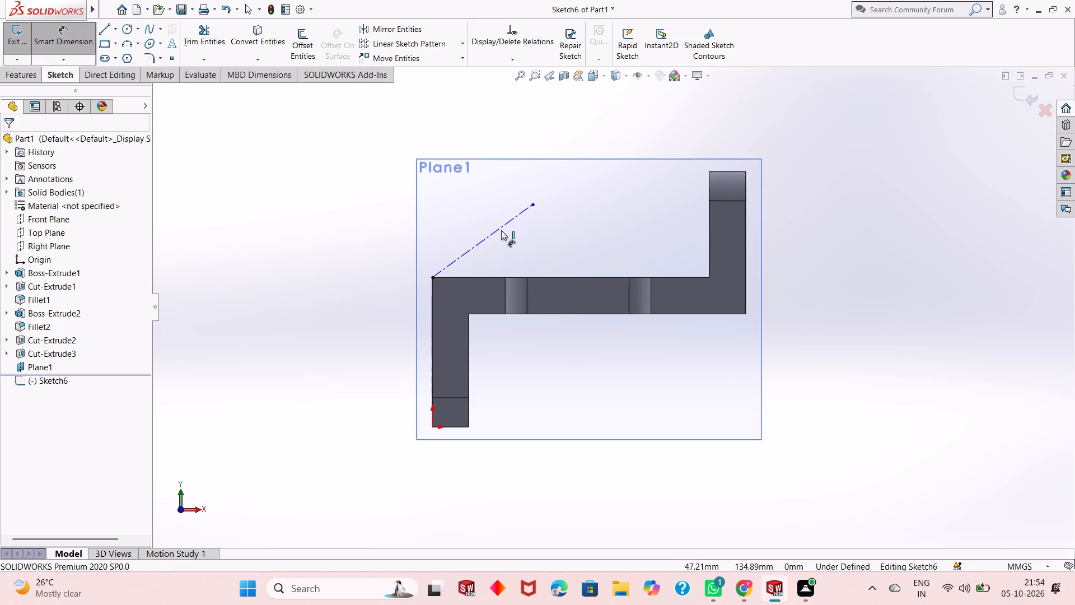
pyautogui.click(501, 230)
pyautogui.click(404, 150)
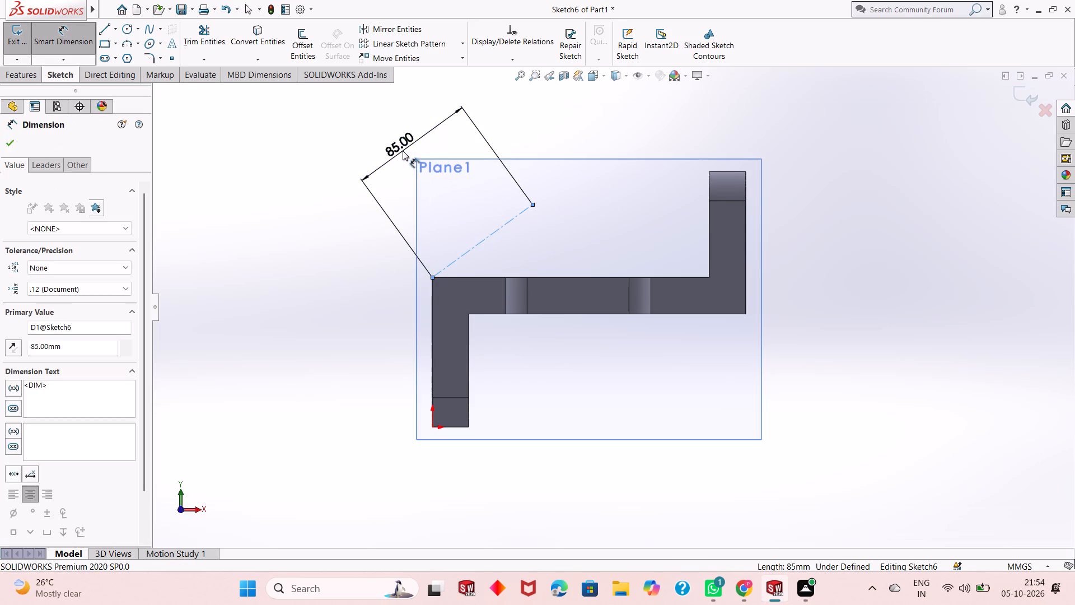
pyautogui.click(355, 132)
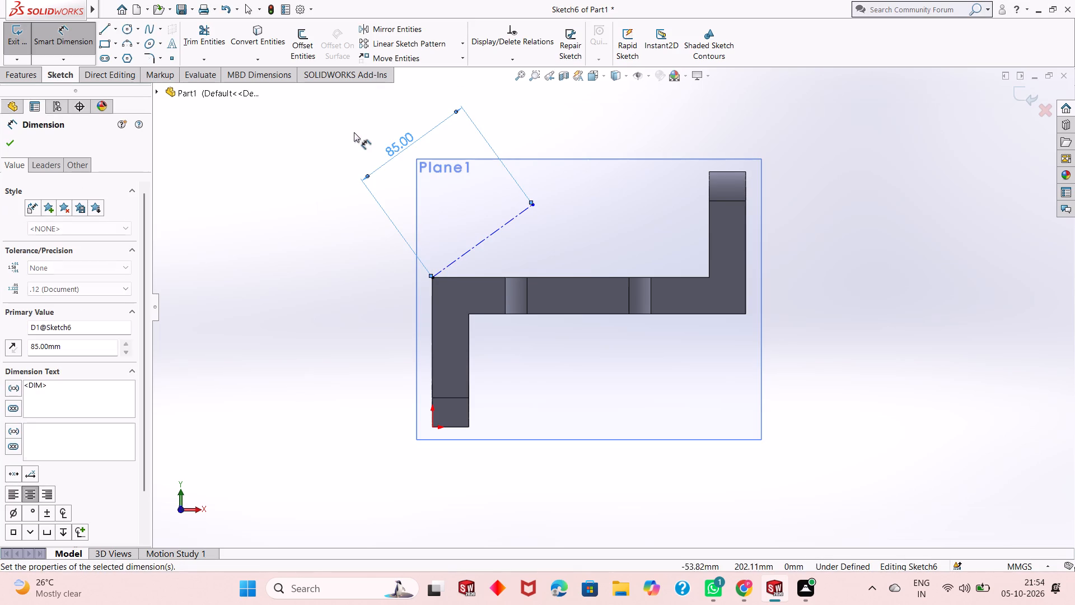
pyautogui.click(462, 255)
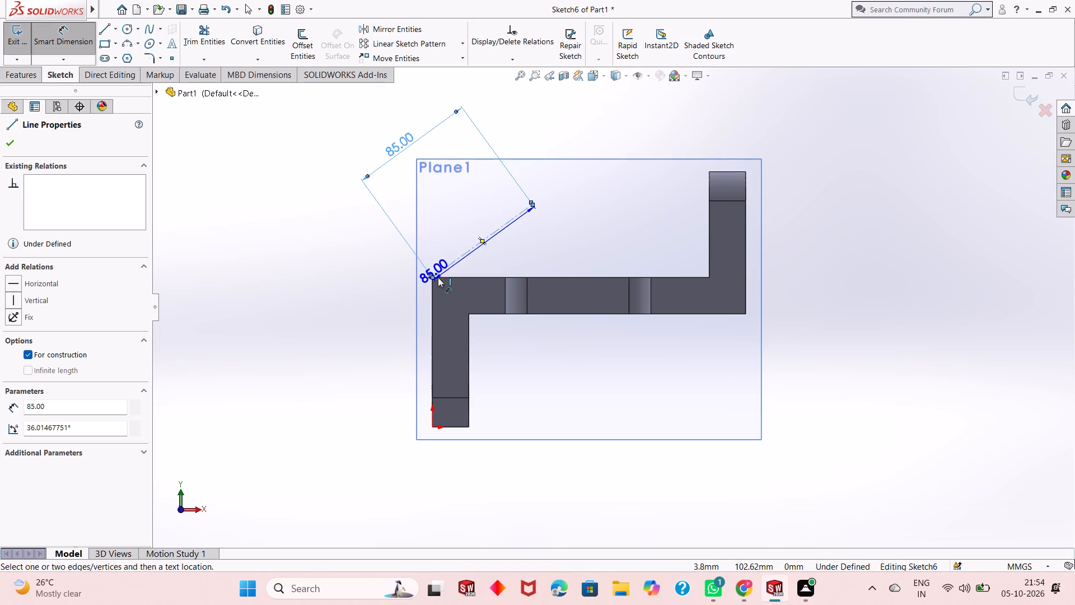
pyautogui.click(434, 278)
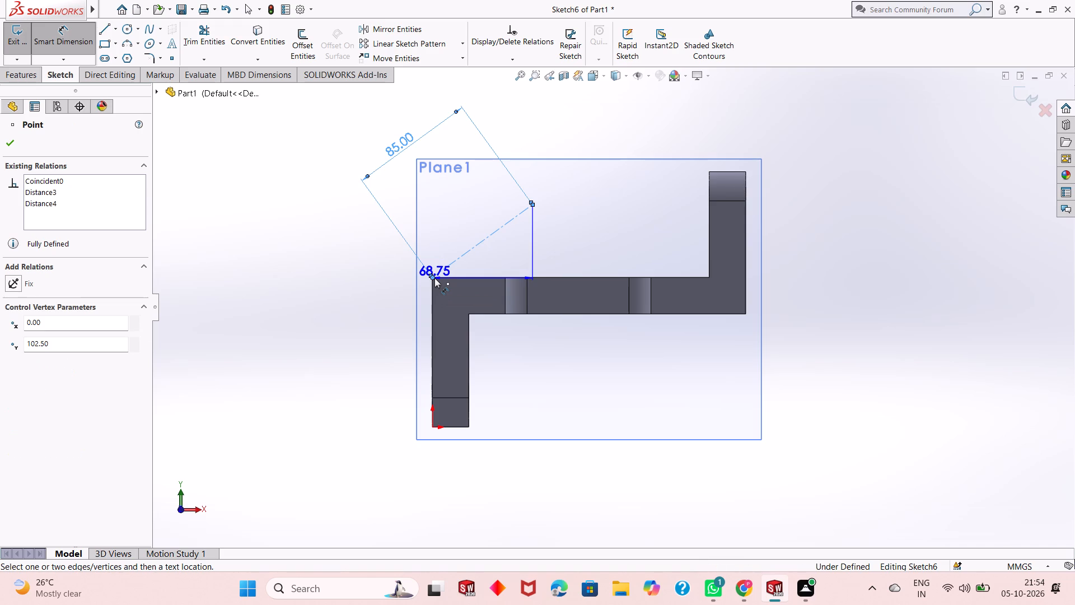
pyautogui.click(460, 279)
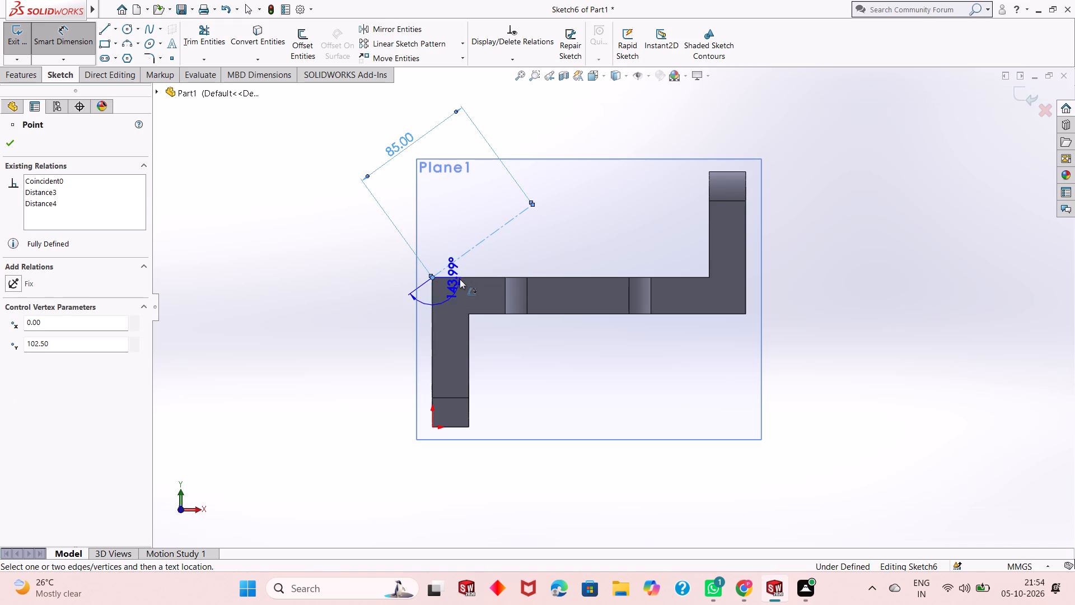
pyautogui.click(494, 262)
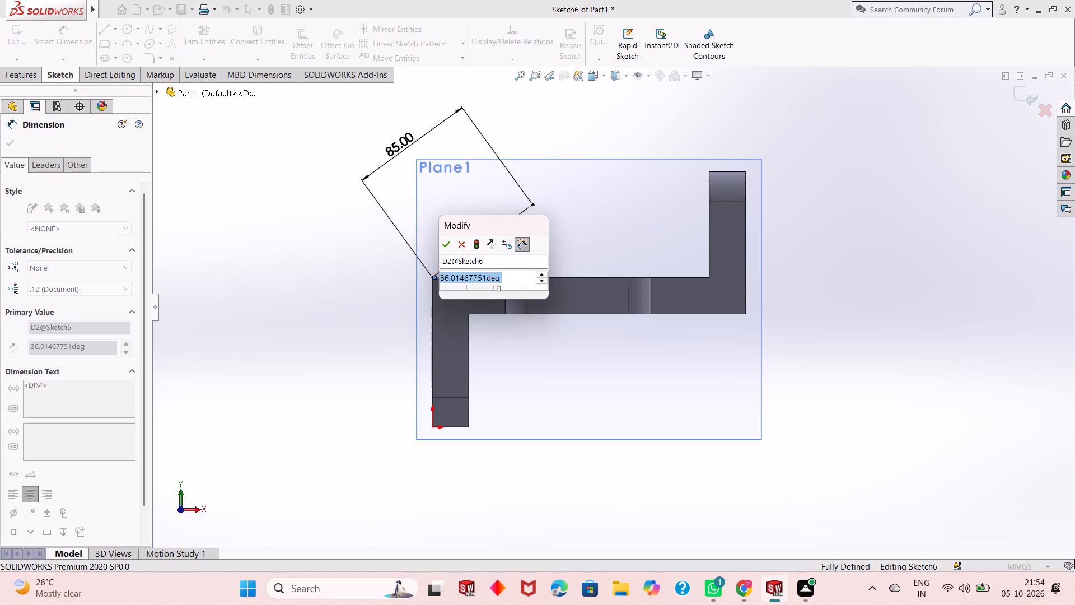
pyautogui.write('45')
pyautogui.press('Return')
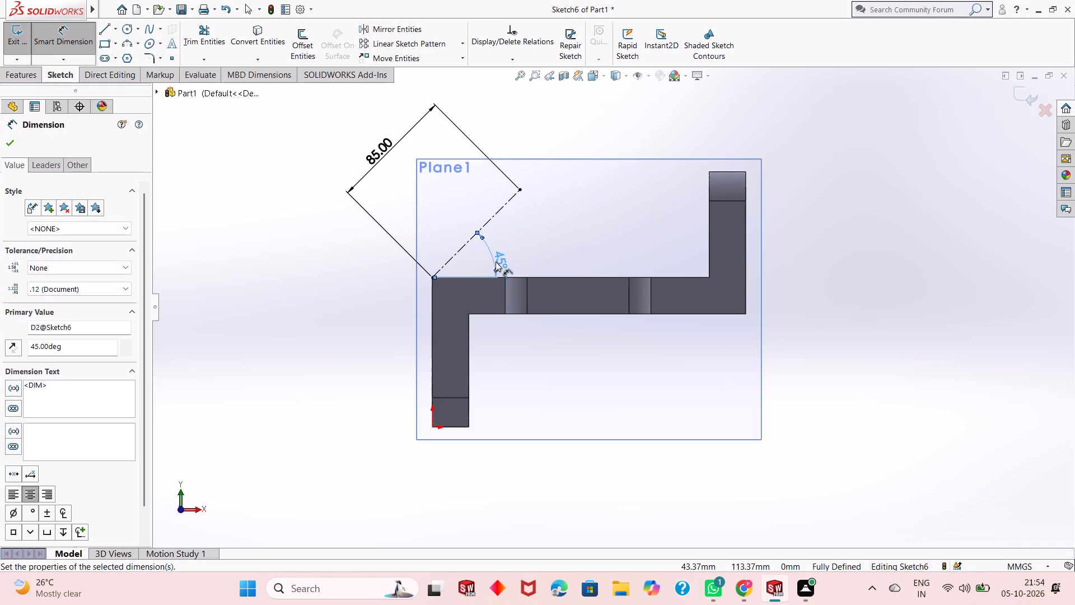
pyautogui.scroll(1, 496, 262)
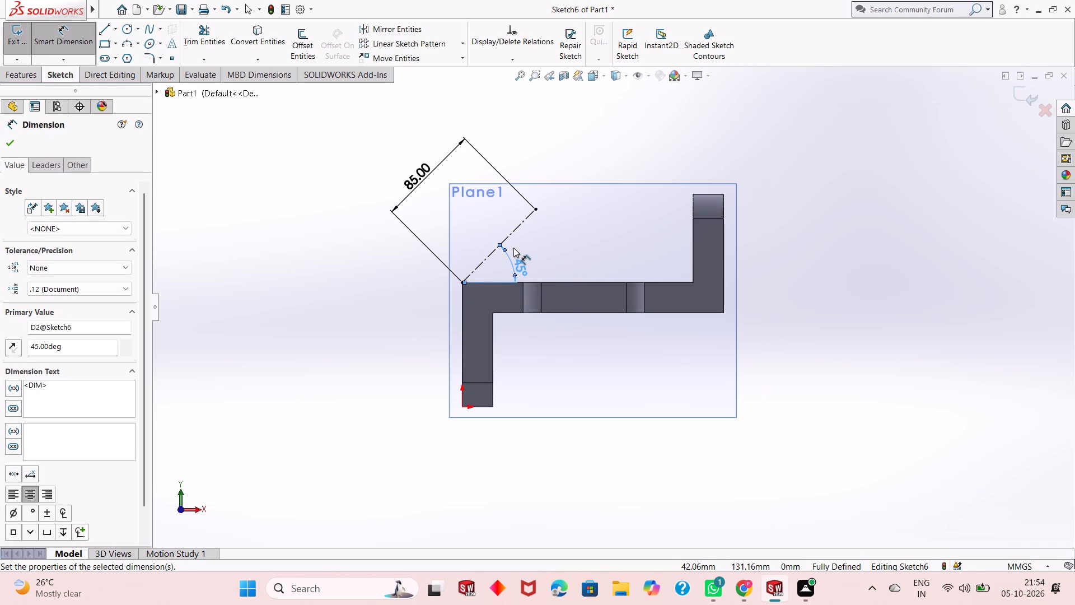
pyautogui.rightClick(311, 269)
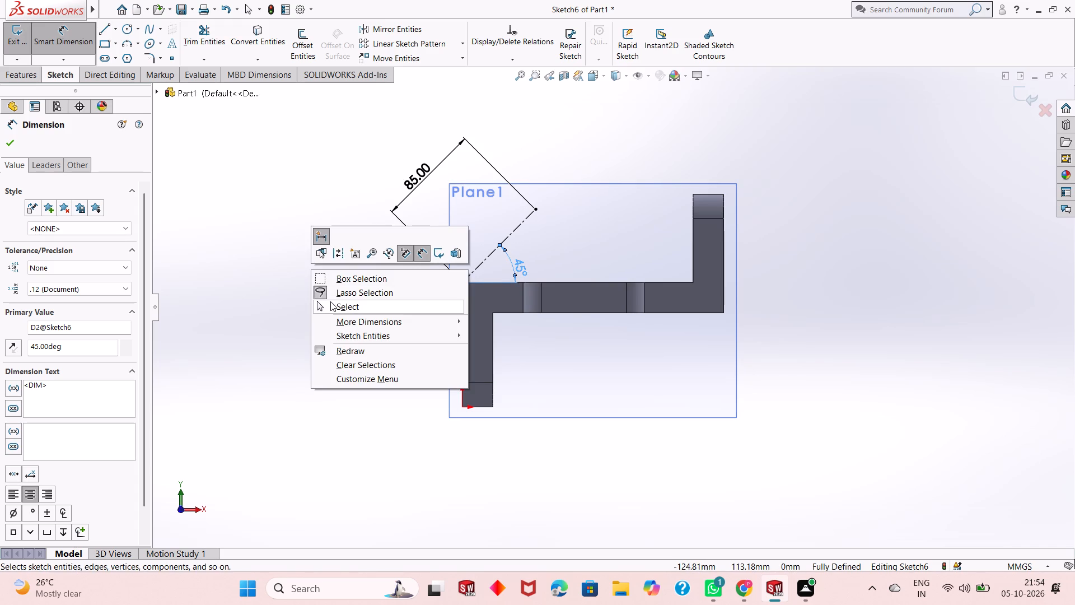
pyautogui.click(331, 302)
# Examine the angled construction line's position relative to the bracket from an oblique view.
pyautogui.scroll(1, 604, 305)
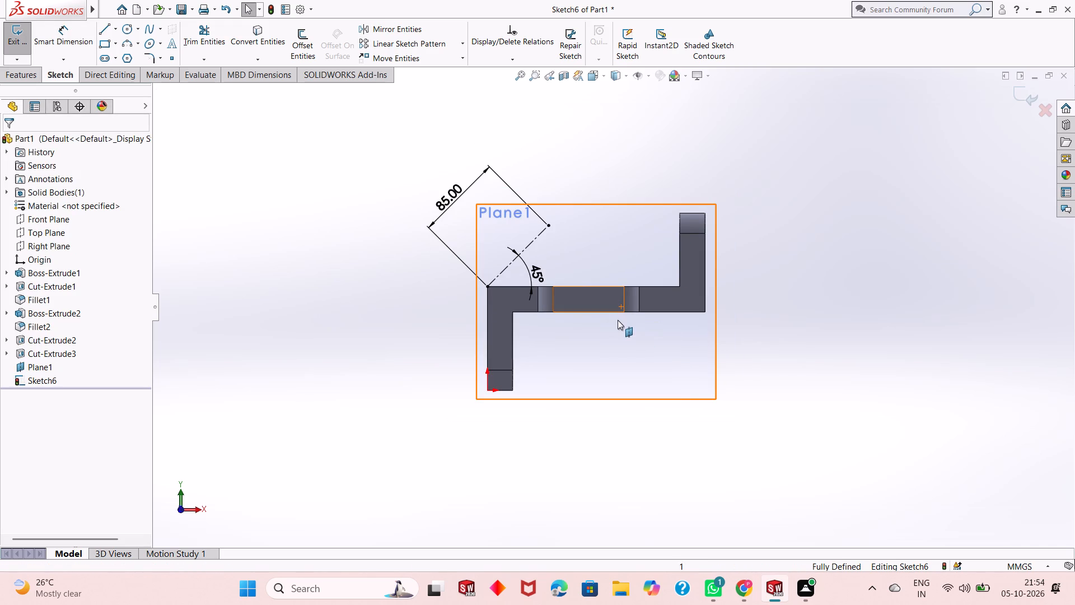
pyautogui.scroll(1, 617, 320)
pyautogui.moveTo(605, 311); pyautogui.dragTo(623, 318, button='middle')
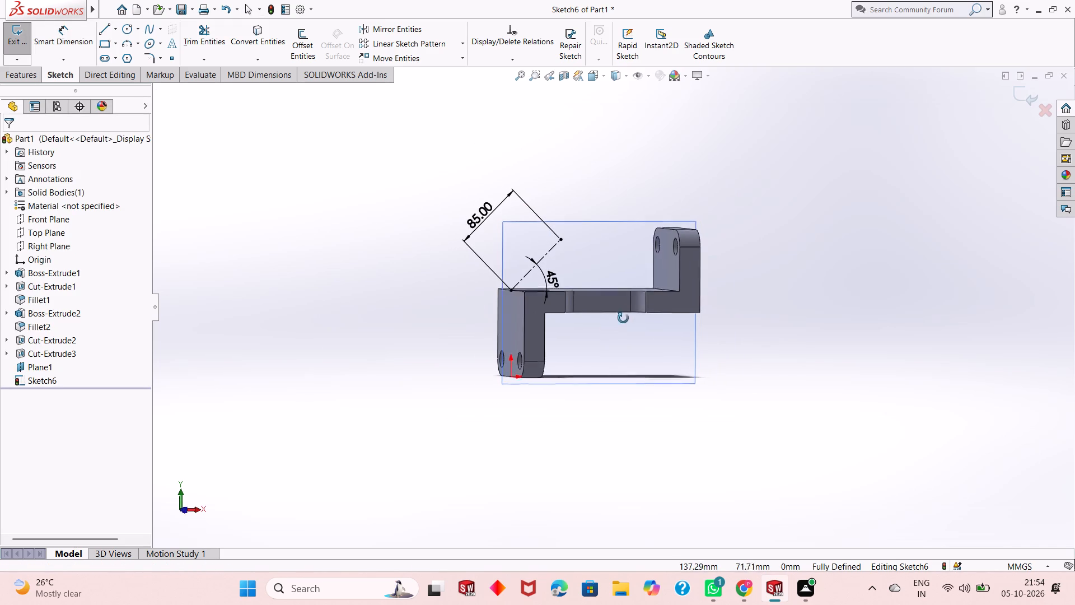
pyautogui.moveTo(623, 318); pyautogui.dragTo(624, 328, button='middle')
pyautogui.scroll(-2, 595, 251)
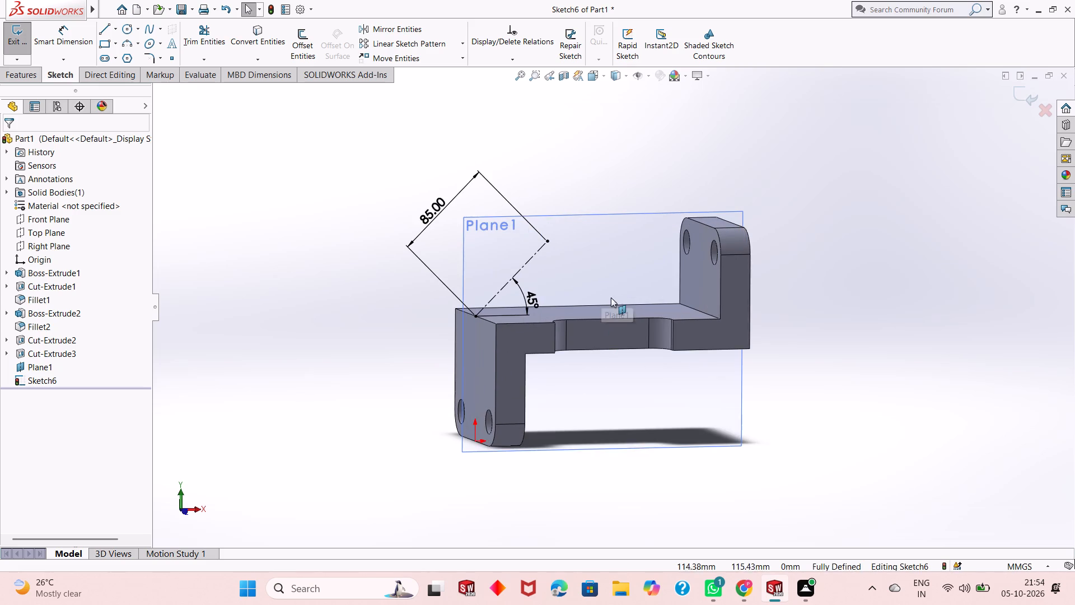
pyautogui.scroll(-2, 615, 296)
pyautogui.scroll(1, 619, 355)
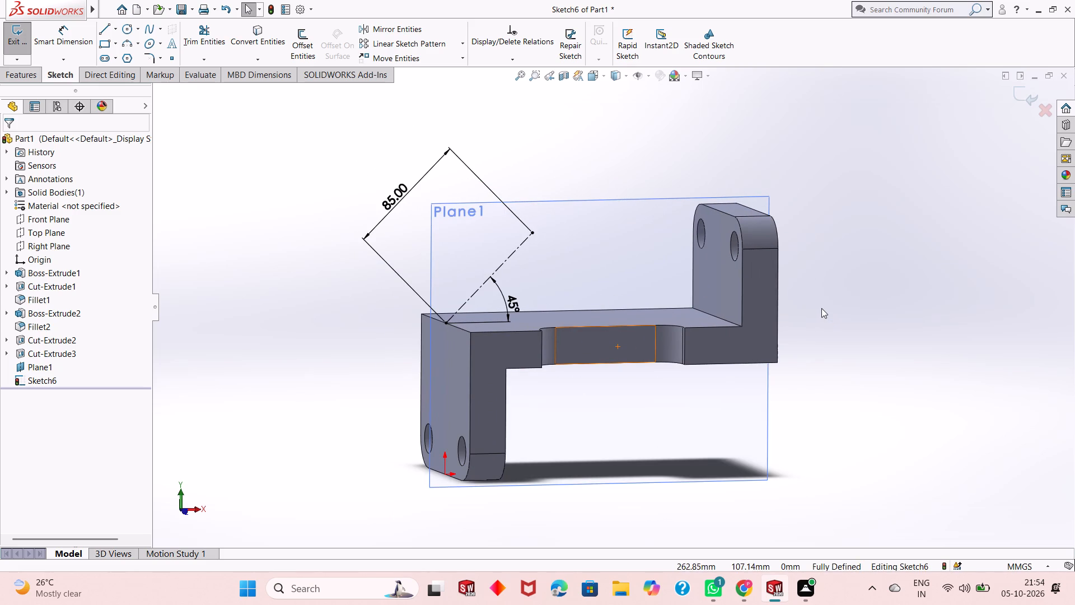
pyautogui.moveTo(824, 310); pyautogui.dragTo(817, 313, button='middle')
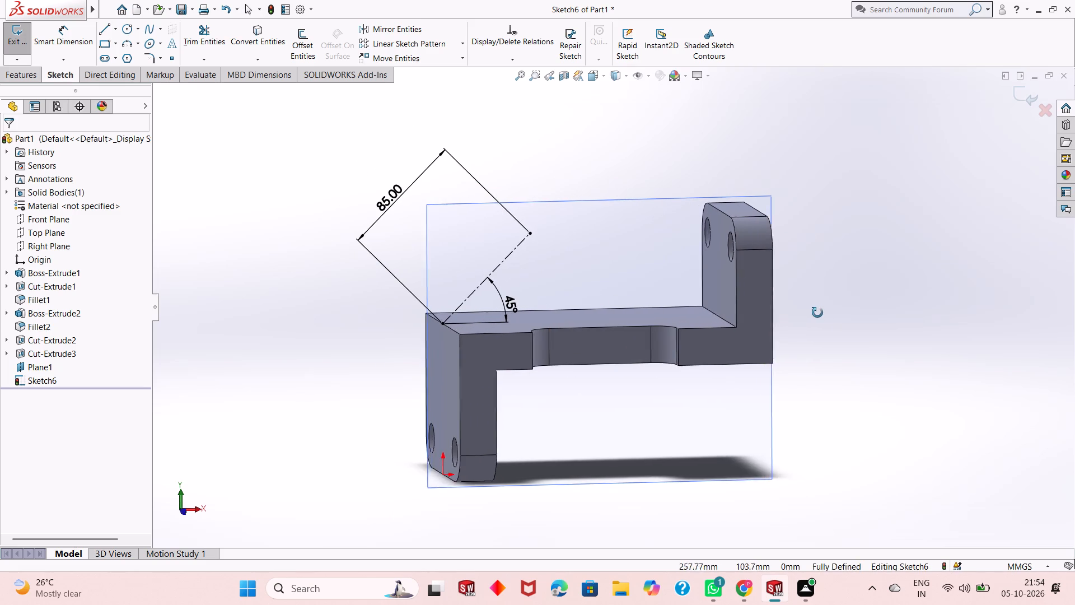
# Examine the dimensioned construction line and the mid-width plane against the bracket from several angles.
pyautogui.moveTo(817, 313); pyautogui.dragTo(721, 325, button='middle')
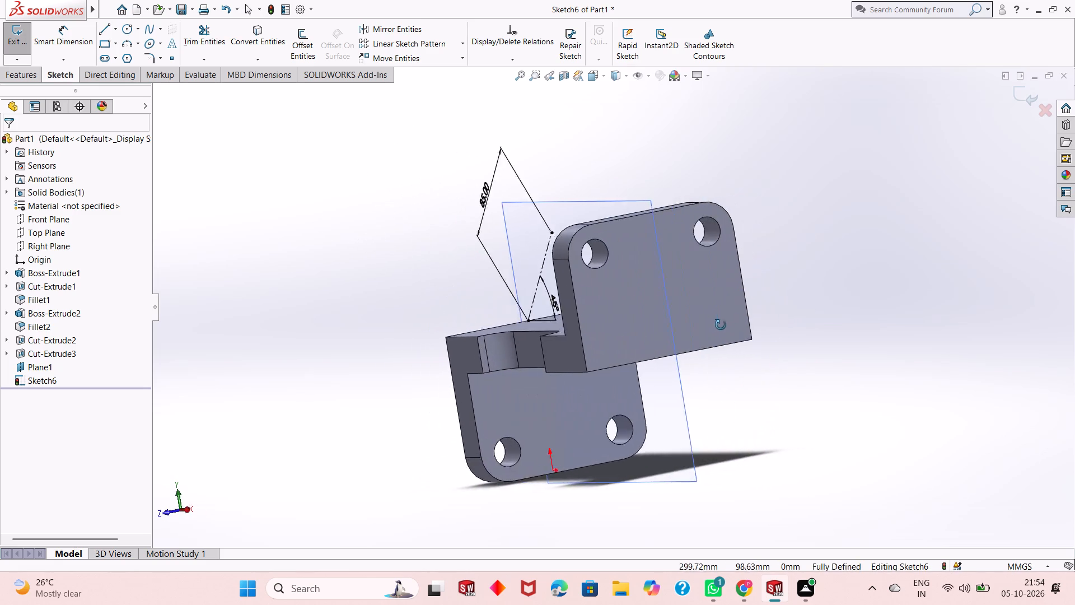
pyautogui.moveTo(721, 325); pyautogui.dragTo(683, 329, button='middle')
pyautogui.moveTo(620, 339); pyautogui.dragTo(806, 289, button='middle')
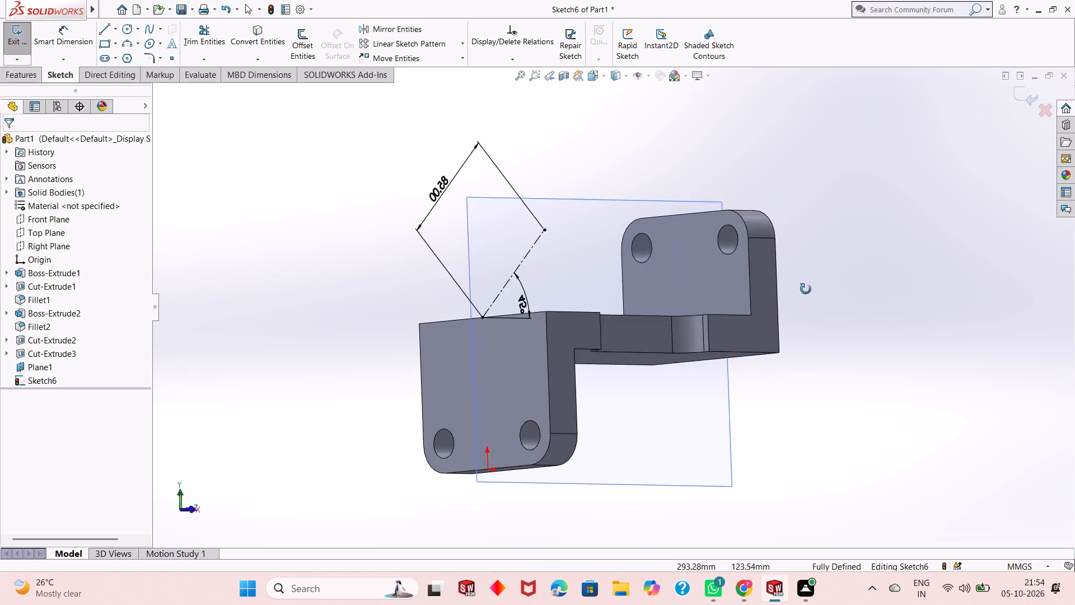
pyautogui.moveTo(806, 289); pyautogui.dragTo(781, 326, button='middle')
pyautogui.scroll(-3, 557, 247)
pyautogui.moveTo(576, 306); pyautogui.dragTo(531, 313, button='middle')
pyautogui.scroll(3, 527, 310)
pyautogui.rightClick(543, 282)
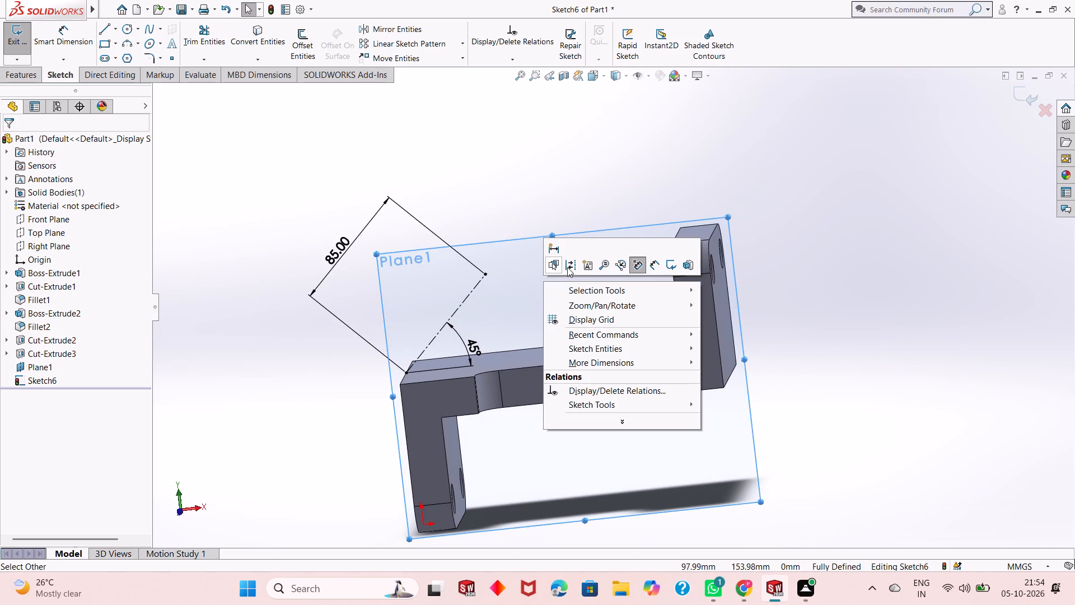
pyautogui.click(297, 258)
pyautogui.rightClick(537, 262)
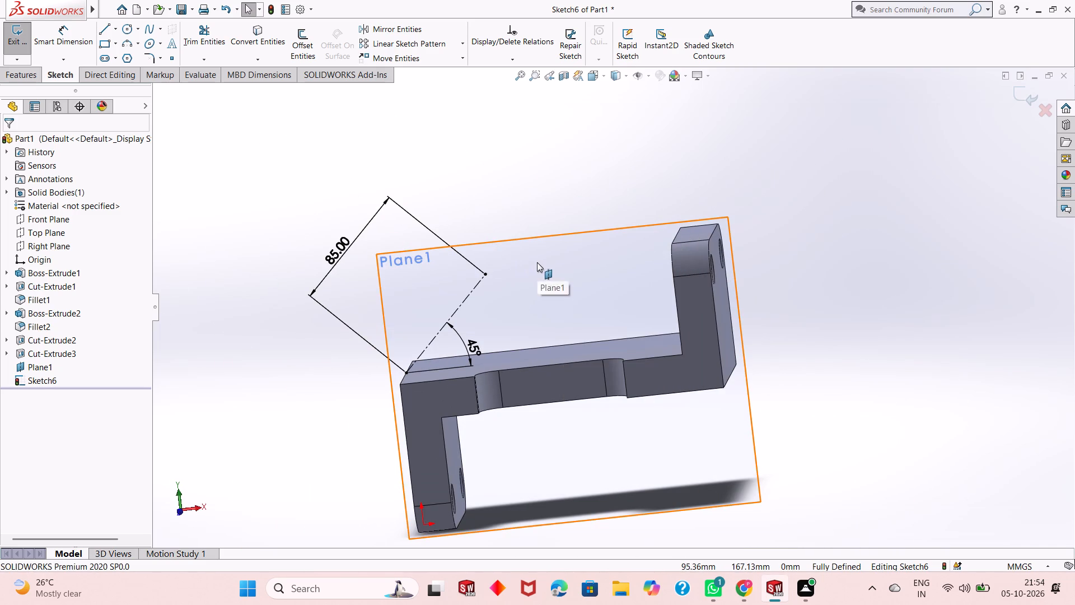
pyautogui.click(550, 157)
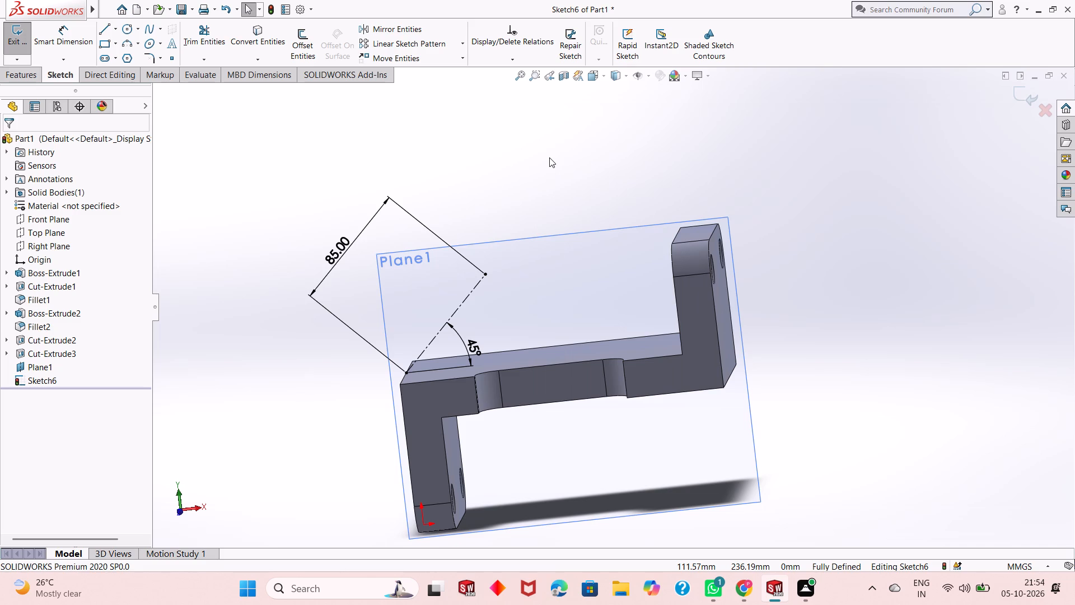
pyautogui.press('Escape')
pyautogui.press('Escape')
pyautogui.press('Escape')
pyautogui.scroll(-2, 526, 202)
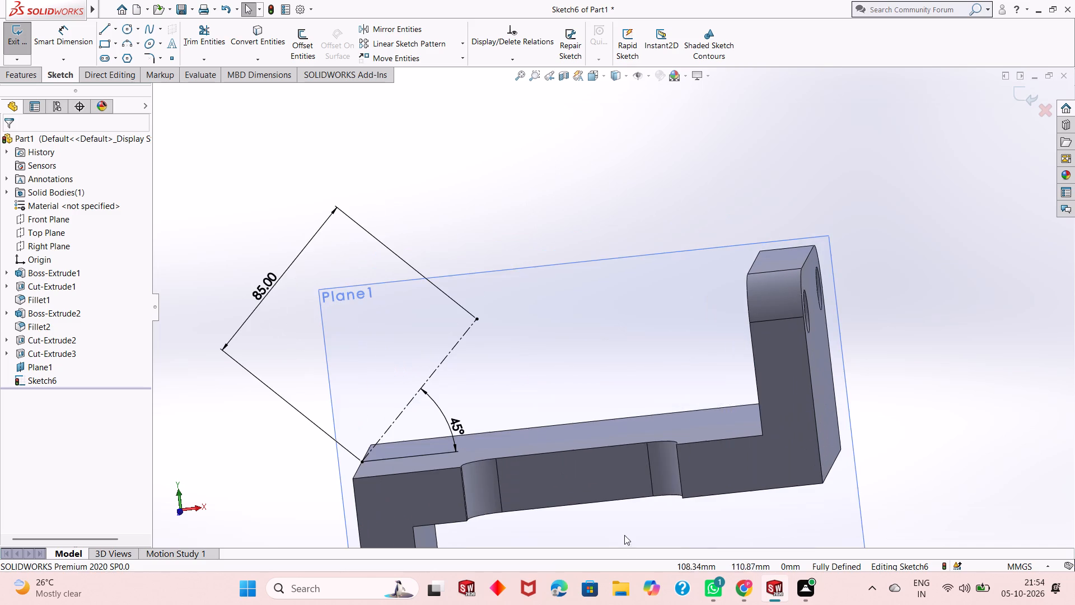
pyautogui.scroll(4, 628, 563)
pyautogui.scroll(4, 623, 430)
pyautogui.moveTo(623, 425); pyautogui.dragTo(653, 409, button='middle')
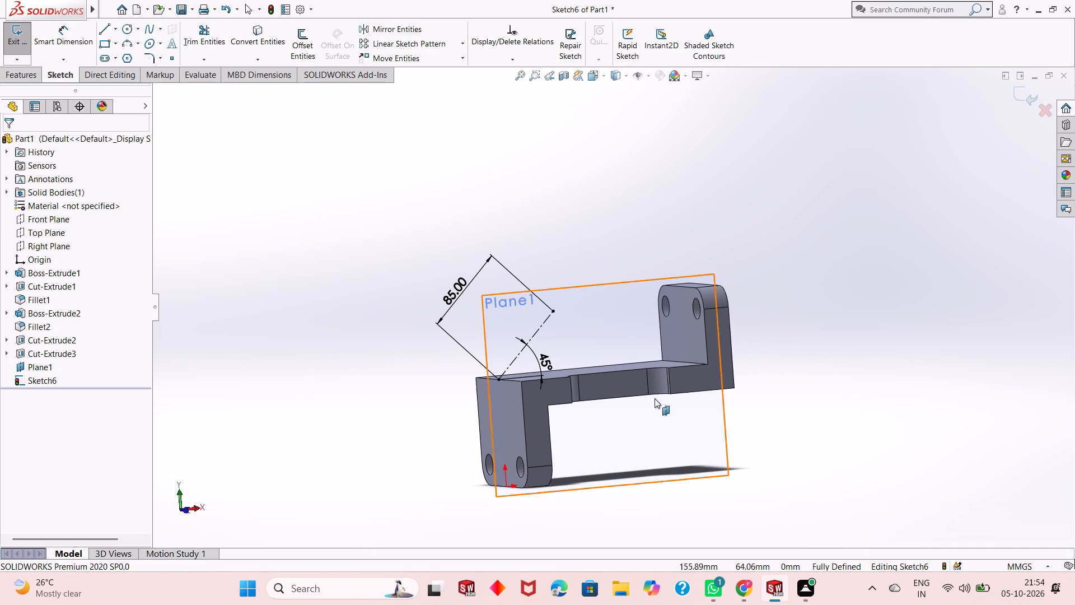
# Finish the construction-line sketch and hide the mid-width reference plane.
pyautogui.click(1016, 100)
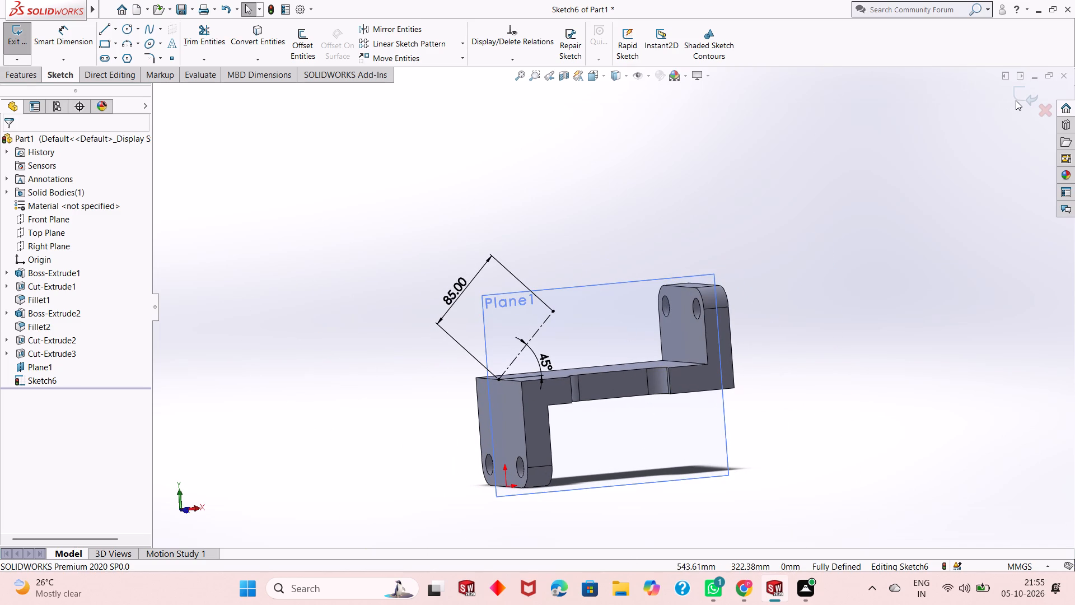
pyautogui.click(1022, 103)
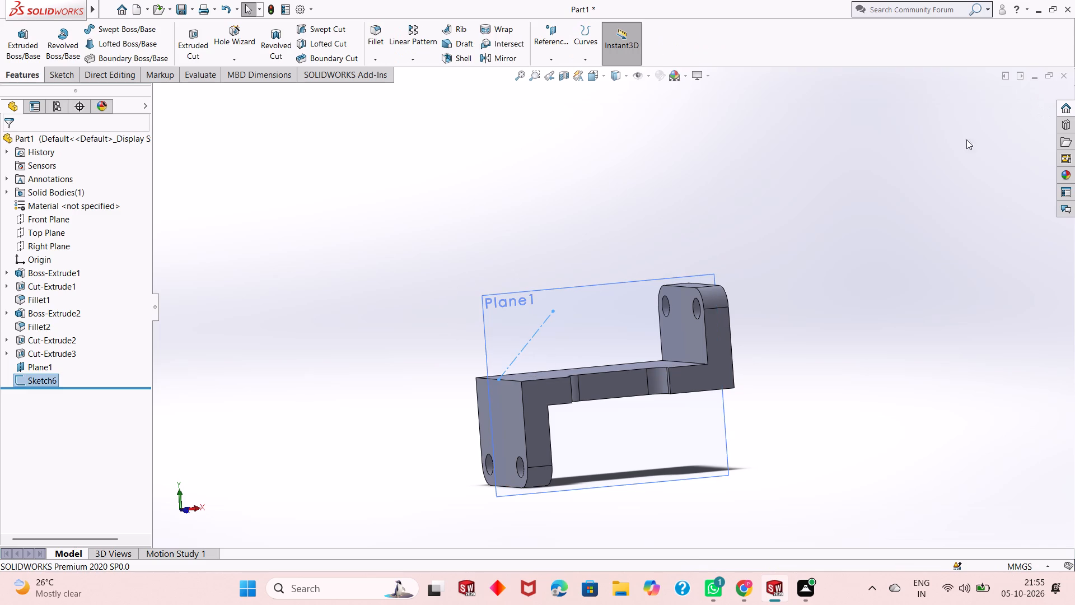
pyautogui.rightClick(607, 296)
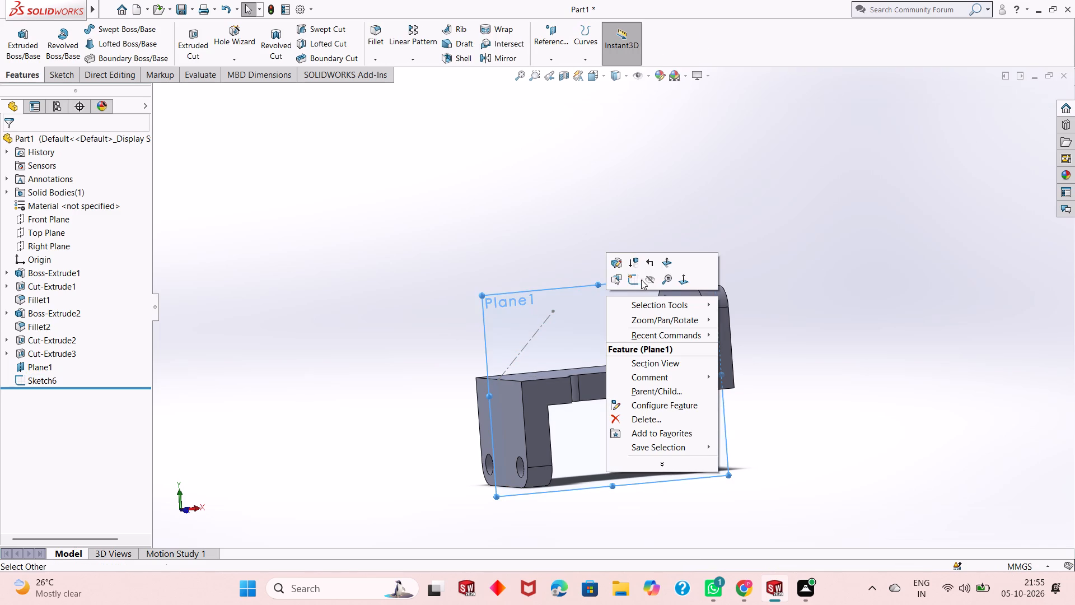
pyautogui.click(646, 285)
# Create an inclined reference plane through the plate's top edge above the lower wall and the upper endpoint of the 85 mm construction line.
pyautogui.moveTo(621, 264); pyautogui.dragTo(587, 310, button='middle')
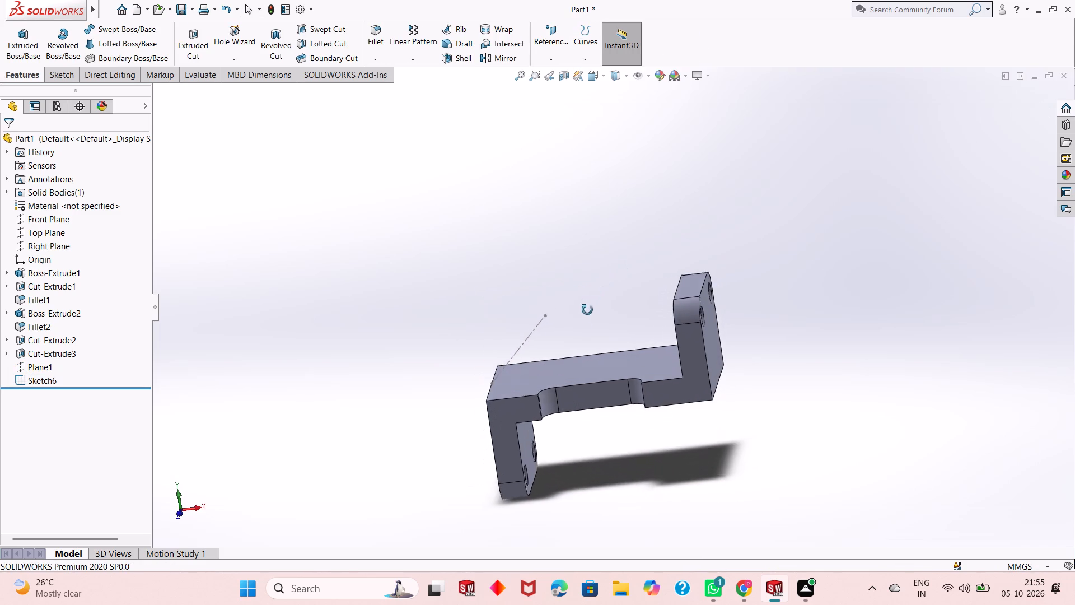
pyautogui.moveTo(587, 310); pyautogui.dragTo(586, 323, button='middle')
pyautogui.scroll(-1, 541, 357)
pyautogui.moveTo(577, 342); pyautogui.dragTo(601, 321, button='middle')
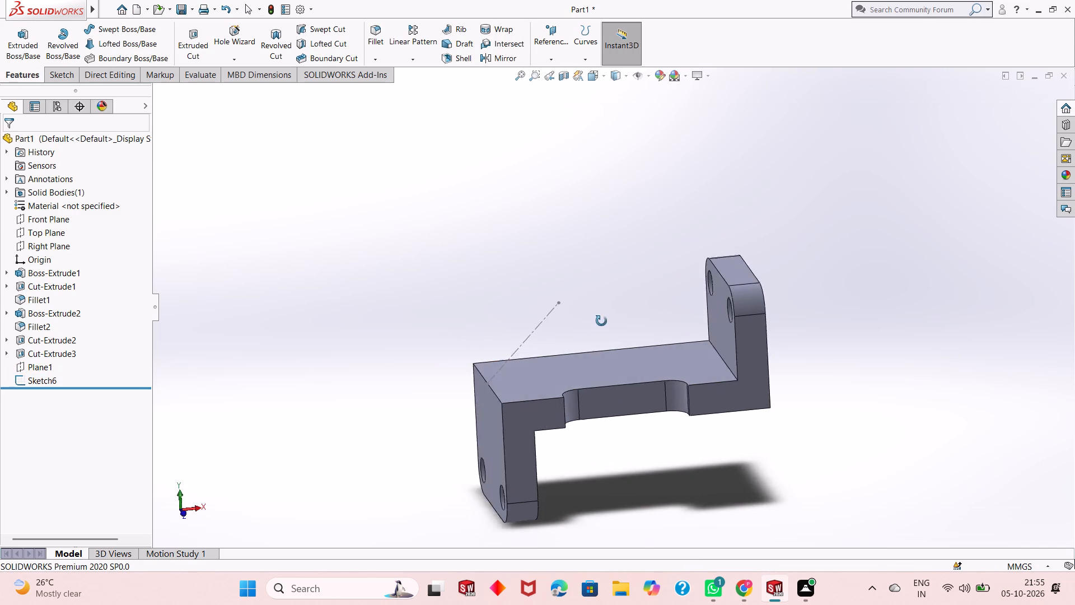
pyautogui.moveTo(601, 321); pyautogui.dragTo(591, 313, button='middle')
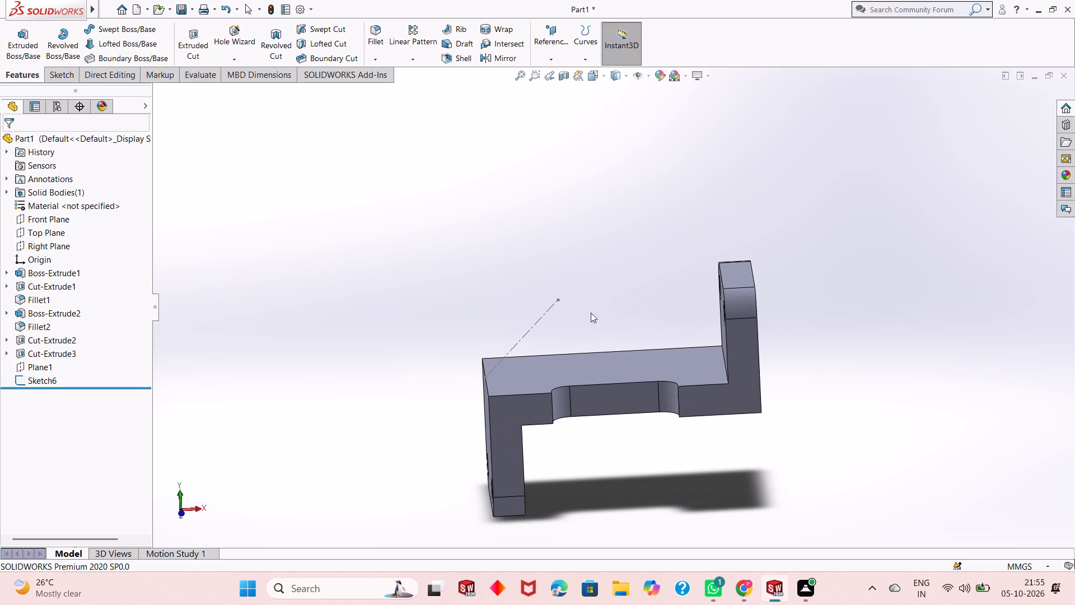
pyautogui.click(540, 39)
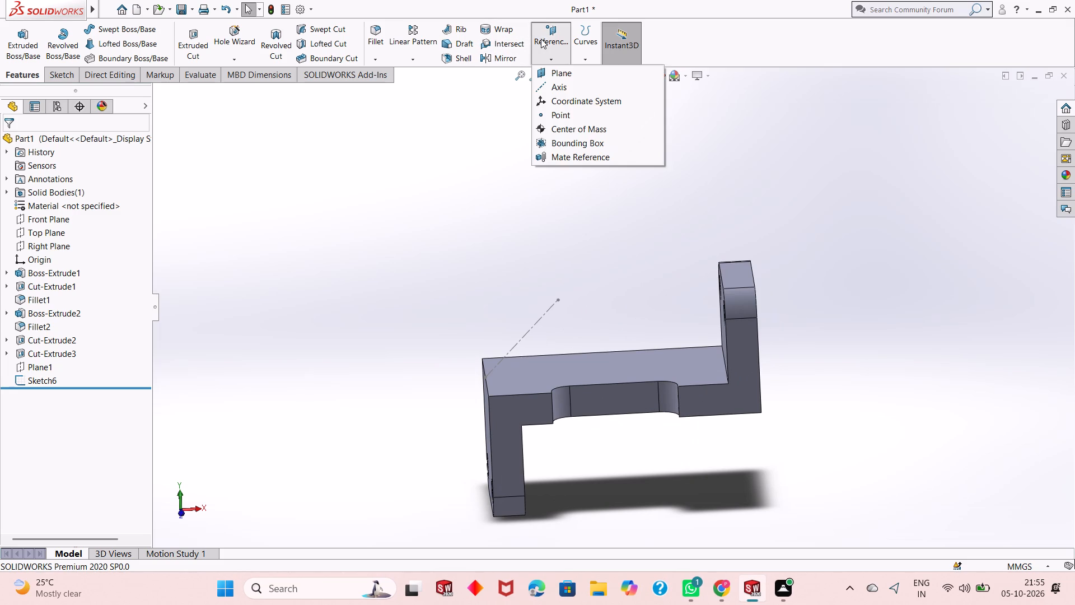
pyautogui.click(569, 77)
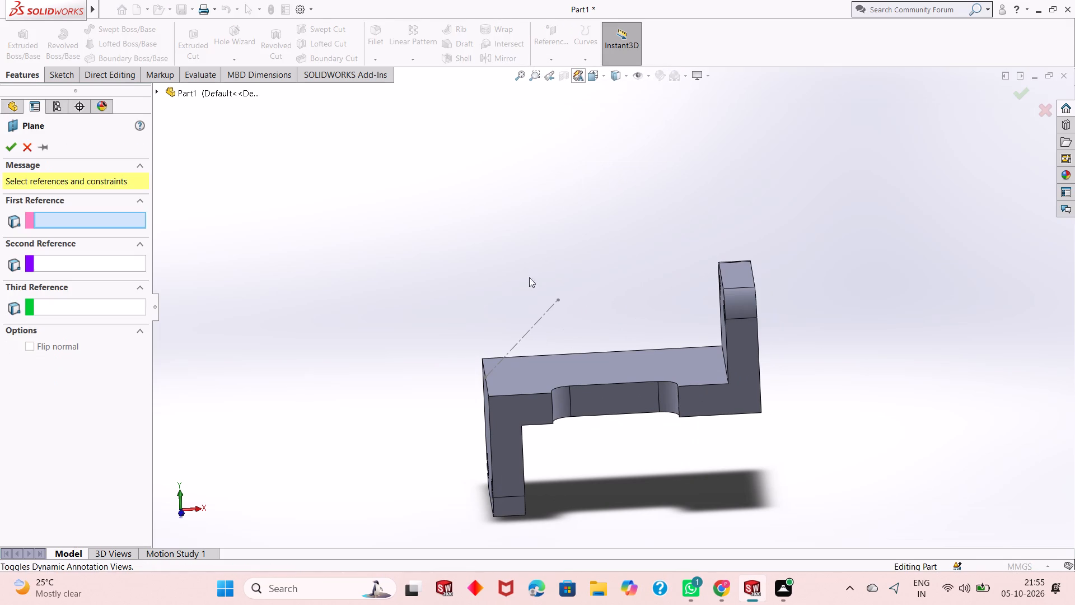
pyautogui.click(488, 389)
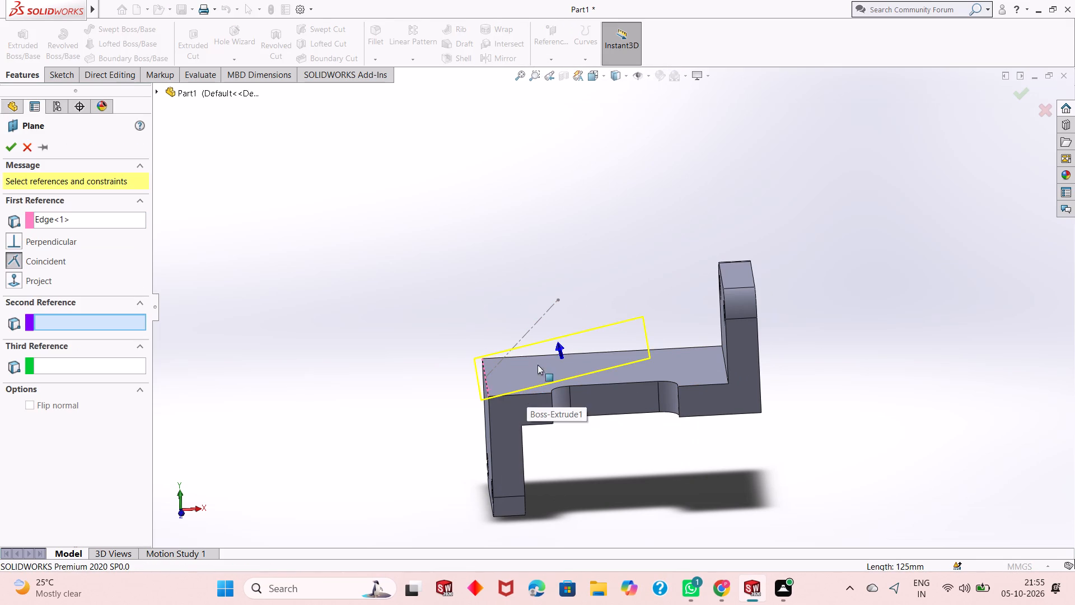
pyautogui.click(558, 299)
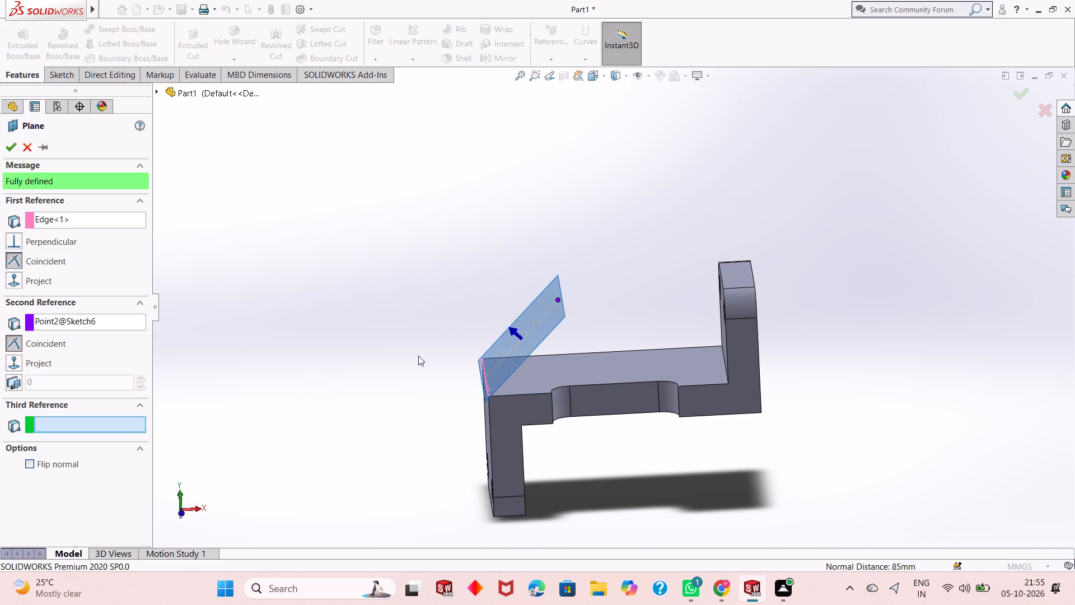
pyautogui.moveTo(448, 345); pyautogui.dragTo(576, 248, button='middle')
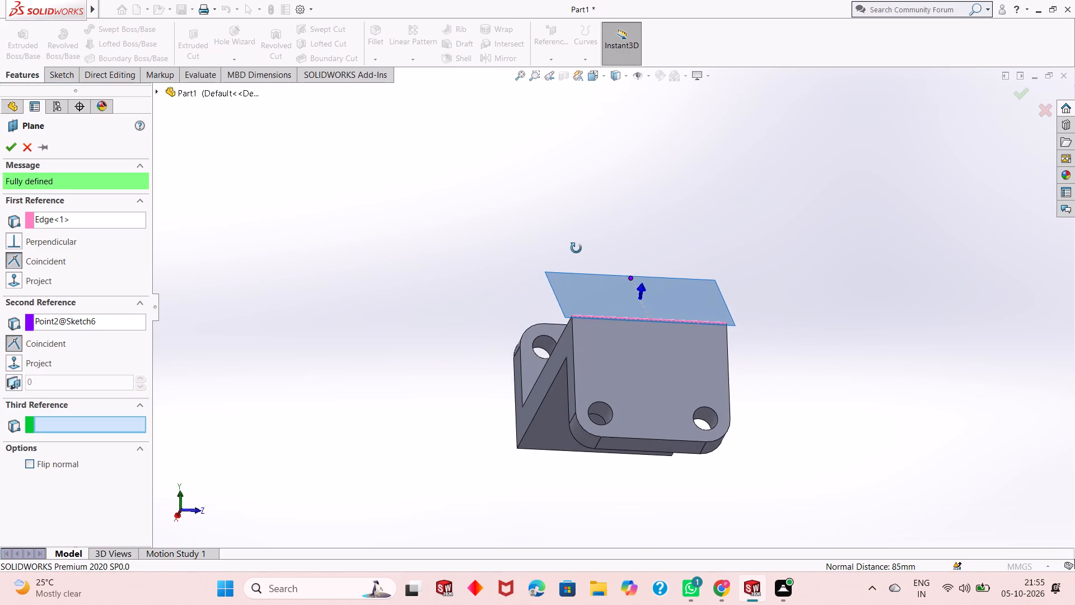
pyautogui.moveTo(576, 248); pyautogui.dragTo(417, 353, button='middle')
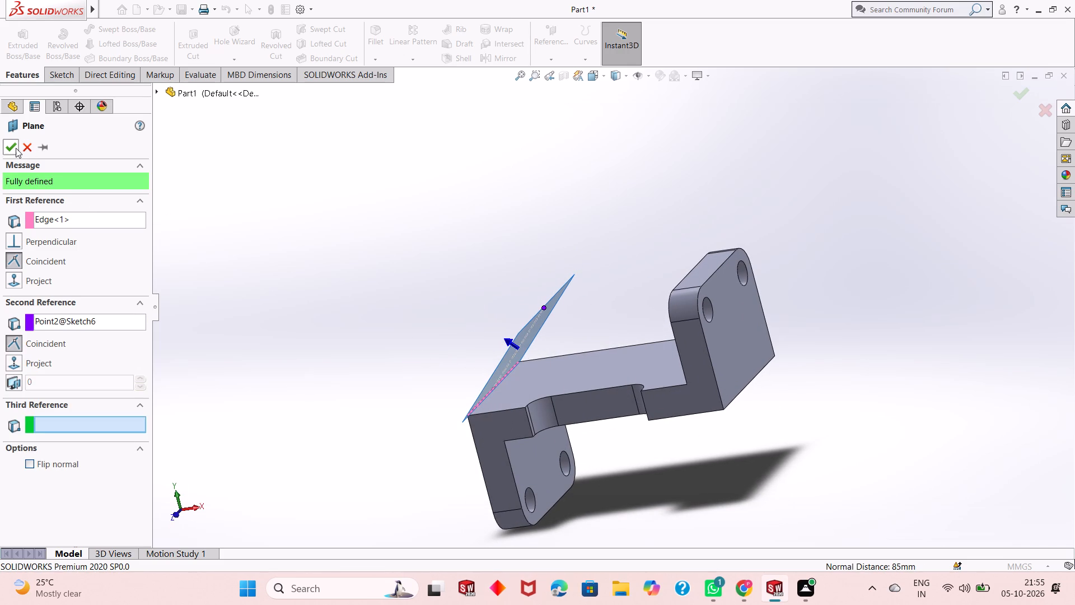
pyautogui.click(7, 150)
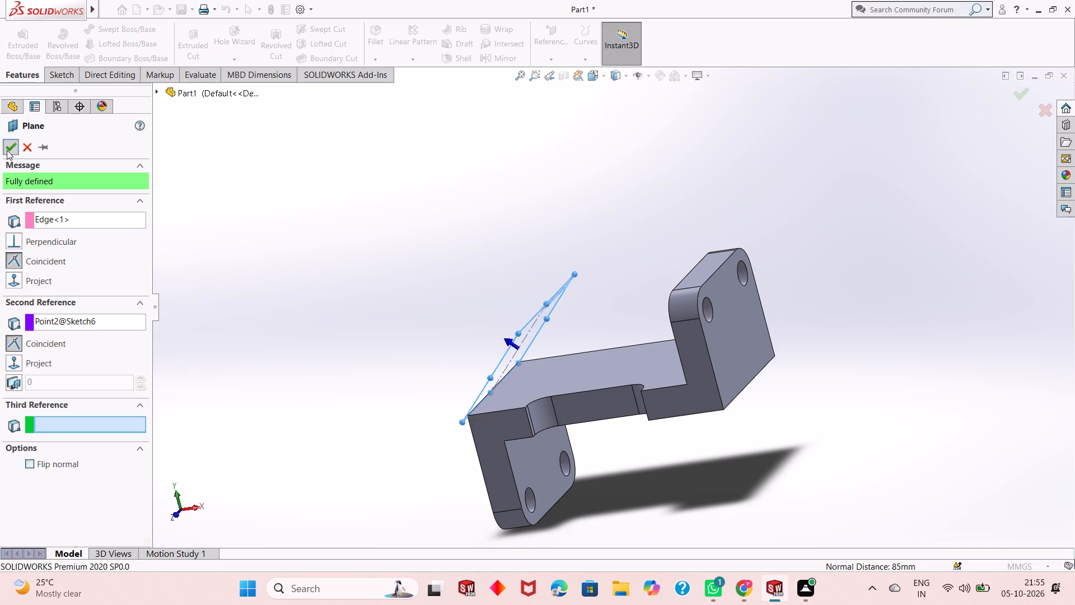
pyautogui.moveTo(413, 295); pyautogui.dragTo(451, 303, button='middle')
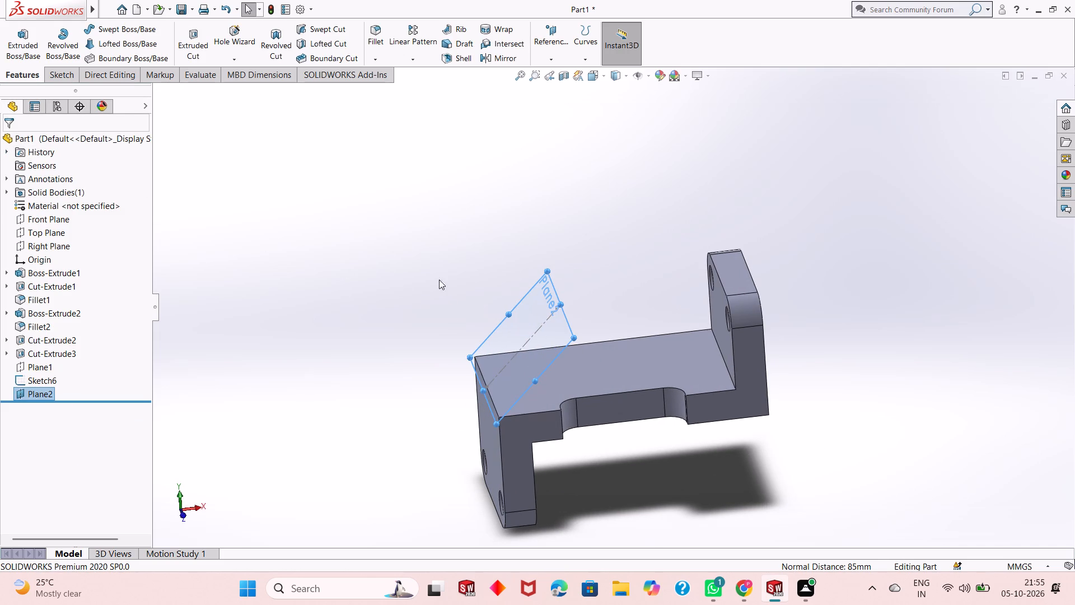
pyautogui.press('Escape')
# Start a new sketch on the inclined reference plane and view it face-on.
pyautogui.scroll(1, 555, 344)
pyautogui.scroll(-2, 551, 343)
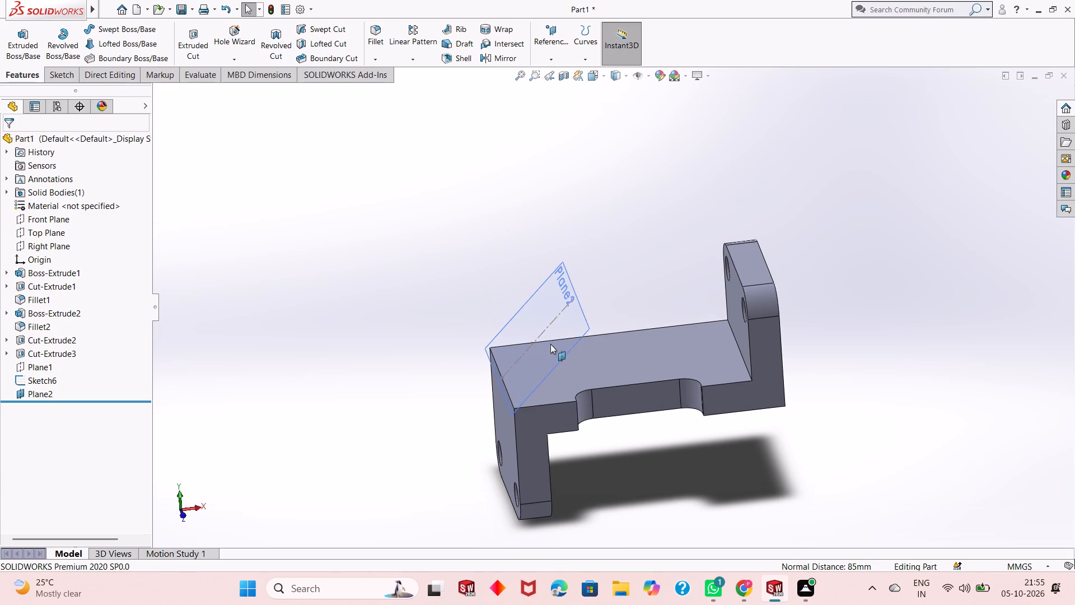
pyautogui.rightClick(534, 301)
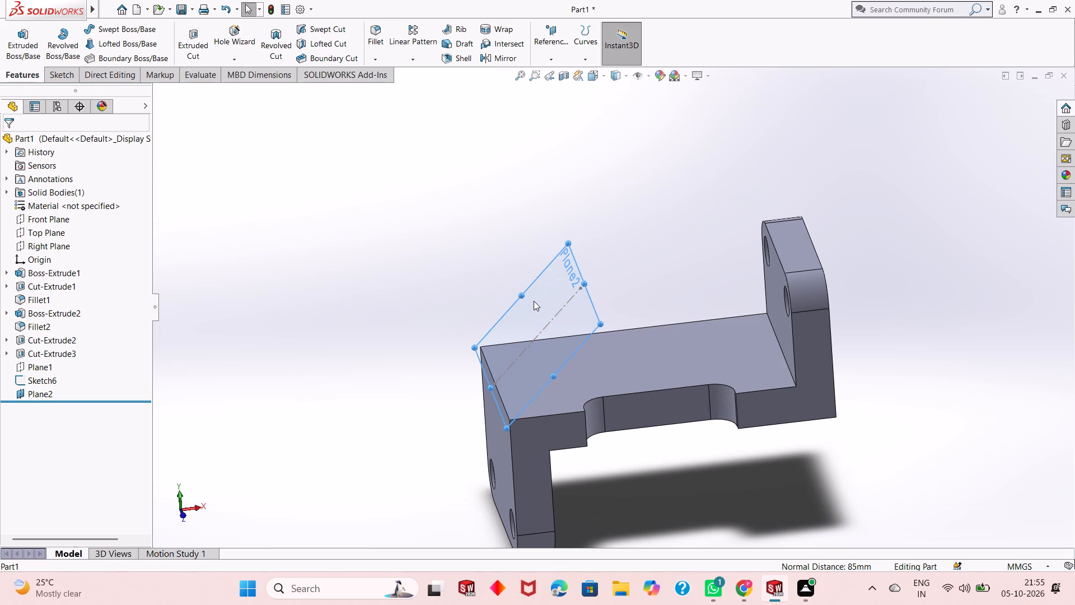
pyautogui.click(560, 282)
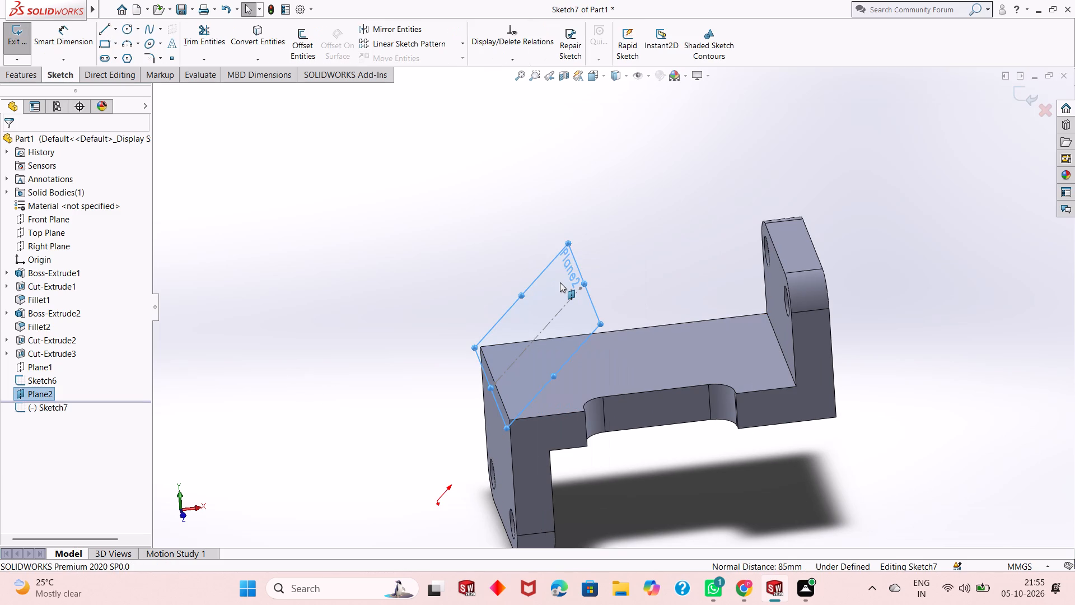
pyautogui.hotkey('ctrl', '8')
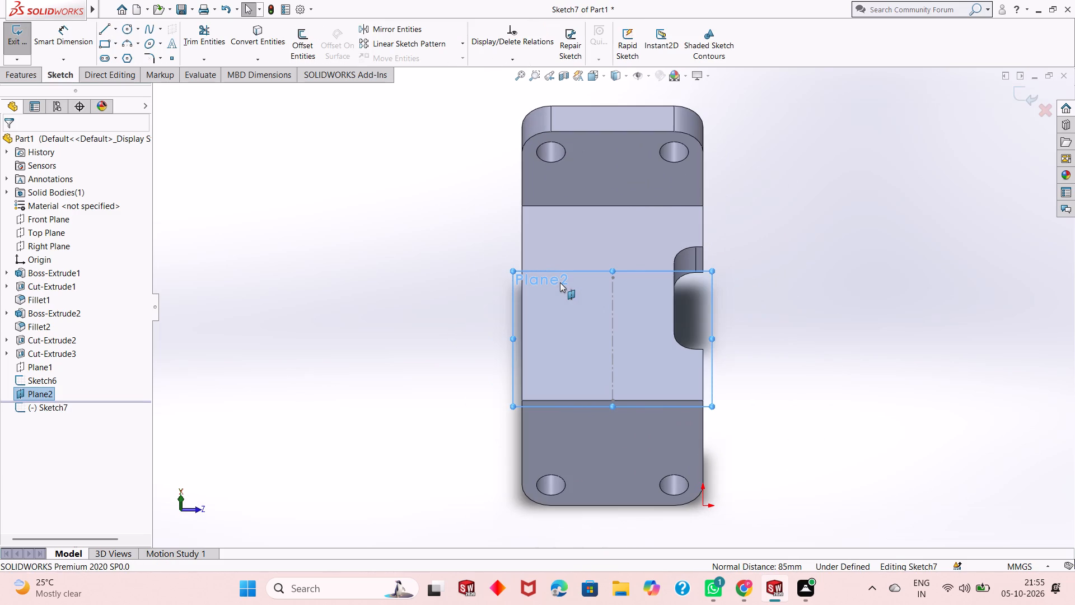
pyautogui.scroll(-2, 594, 322)
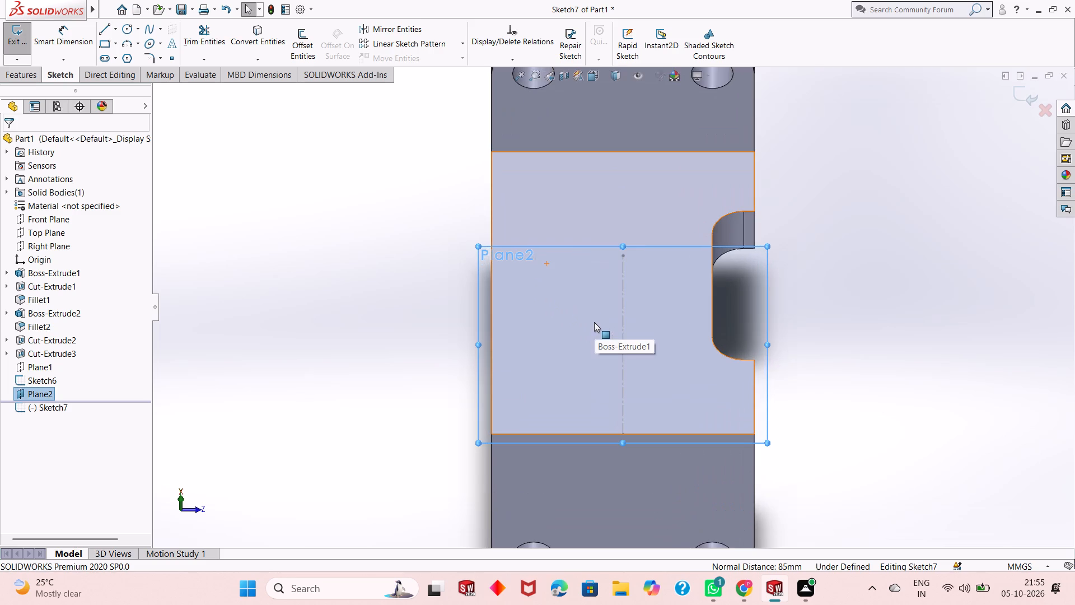
pyautogui.scroll(-4, 637, 310)
pyautogui.scroll(6, 626, 315)
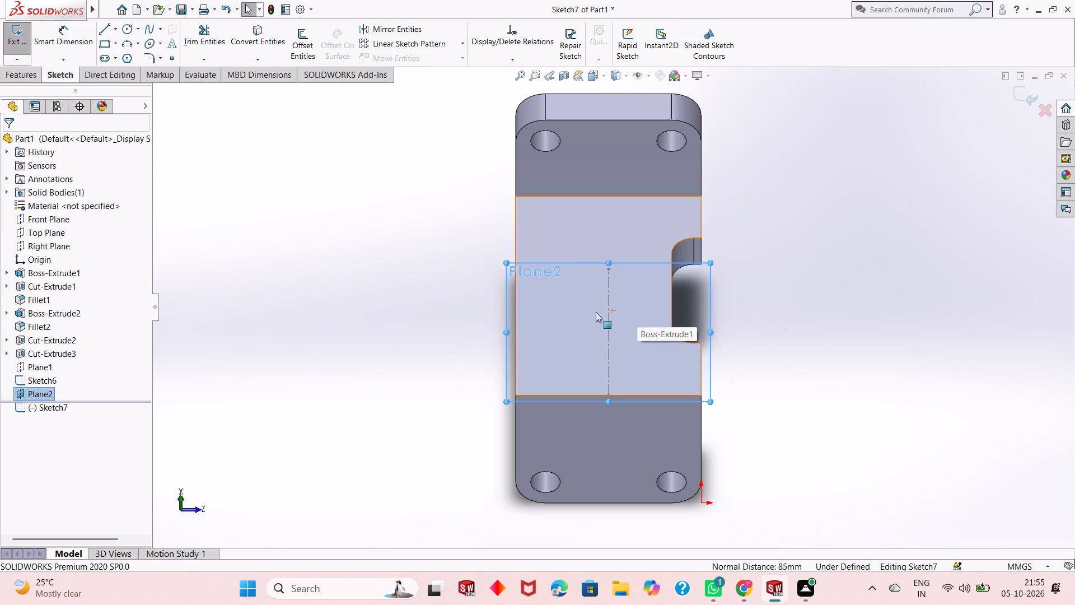
# Enlarge the inclined plane's displayed outline beyond both ends of the construction line.
pyautogui.click(401, 297)
pyautogui.click(588, 288)
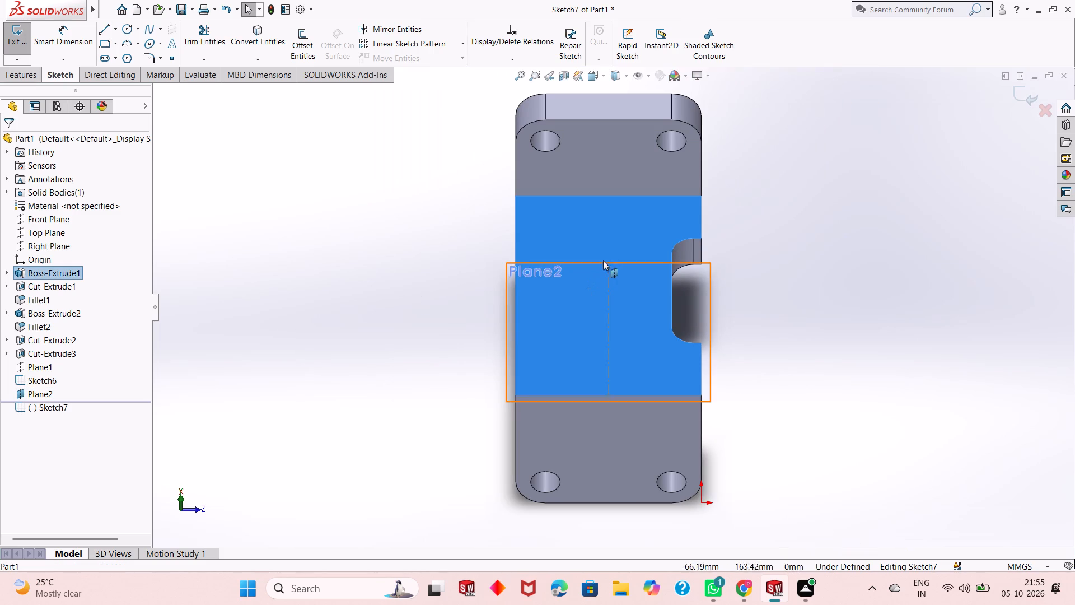
pyautogui.click(450, 311)
pyautogui.click(511, 294)
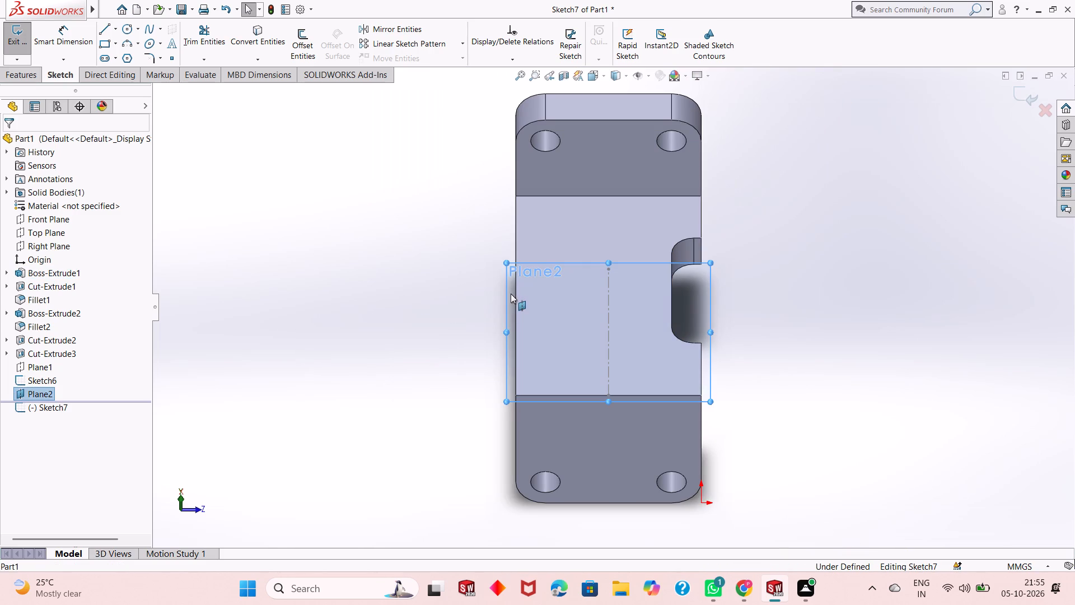
pyautogui.moveTo(604, 261); pyautogui.dragTo(614, 239)
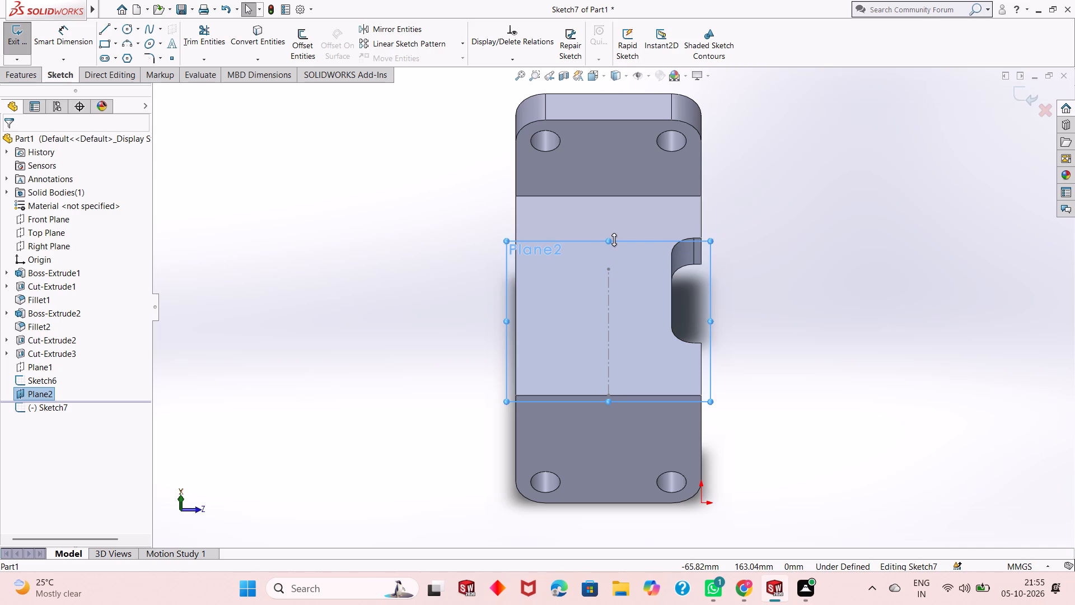
pyautogui.moveTo(614, 239); pyautogui.dragTo(614, 236)
pyautogui.moveTo(606, 398); pyautogui.dragTo(606, 406)
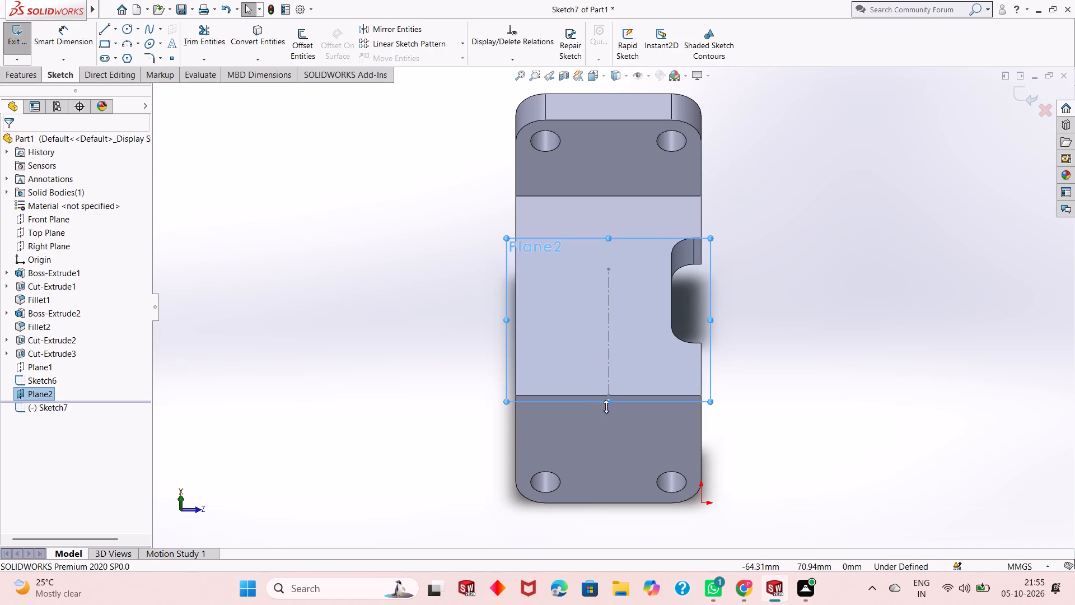
pyautogui.moveTo(606, 406); pyautogui.dragTo(606, 429)
pyautogui.click(437, 359)
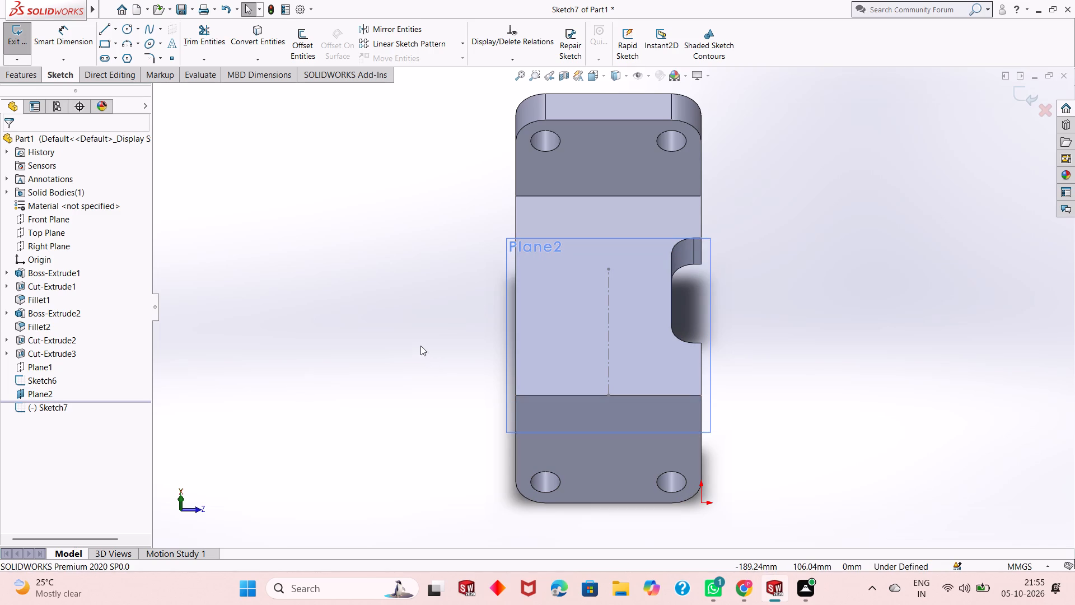
# Sketch a circle of about 44 mm radius on the inclined plane, centred on the construction line's upper endpoint.
pyautogui.click(125, 30)
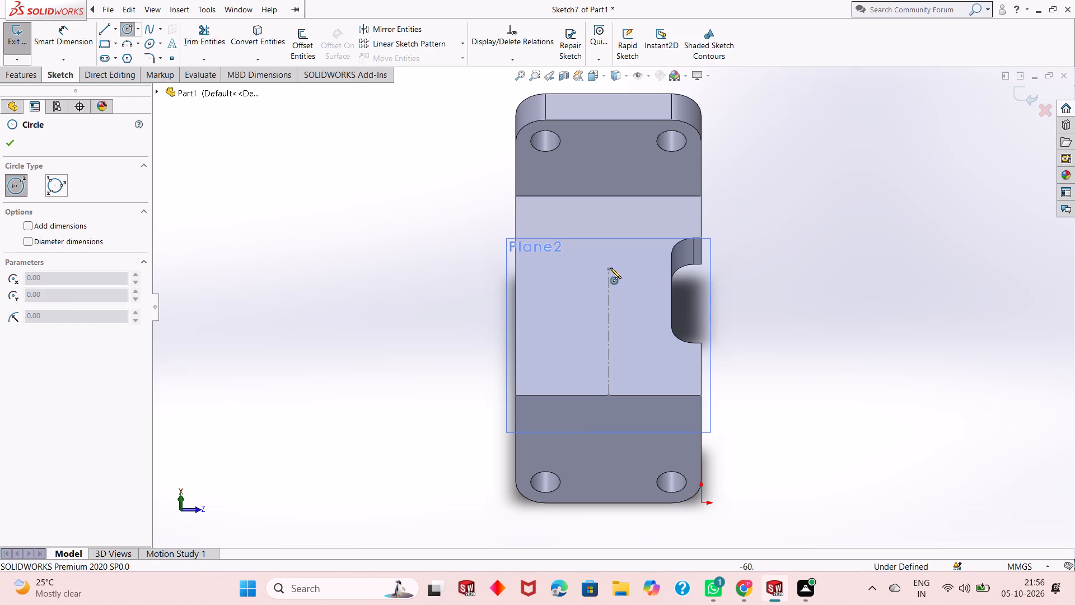
pyautogui.click(609, 270)
pyautogui.click(626, 206)
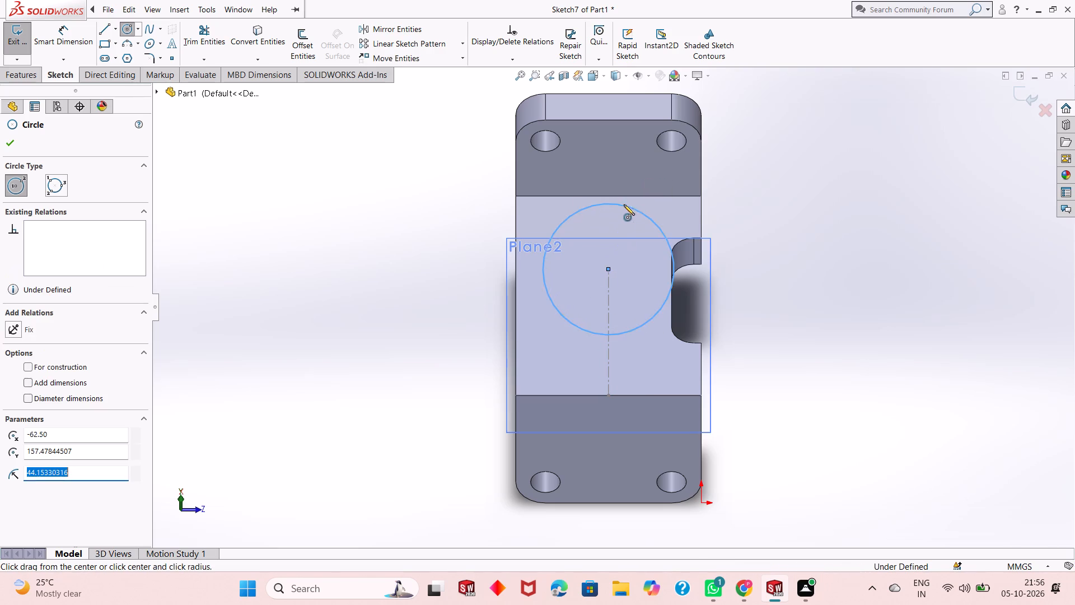
# Dimension the circle on the inclined plane to a 70 mm diameter.
pyautogui.rightClick(269, 185)
pyautogui.click(278, 189)
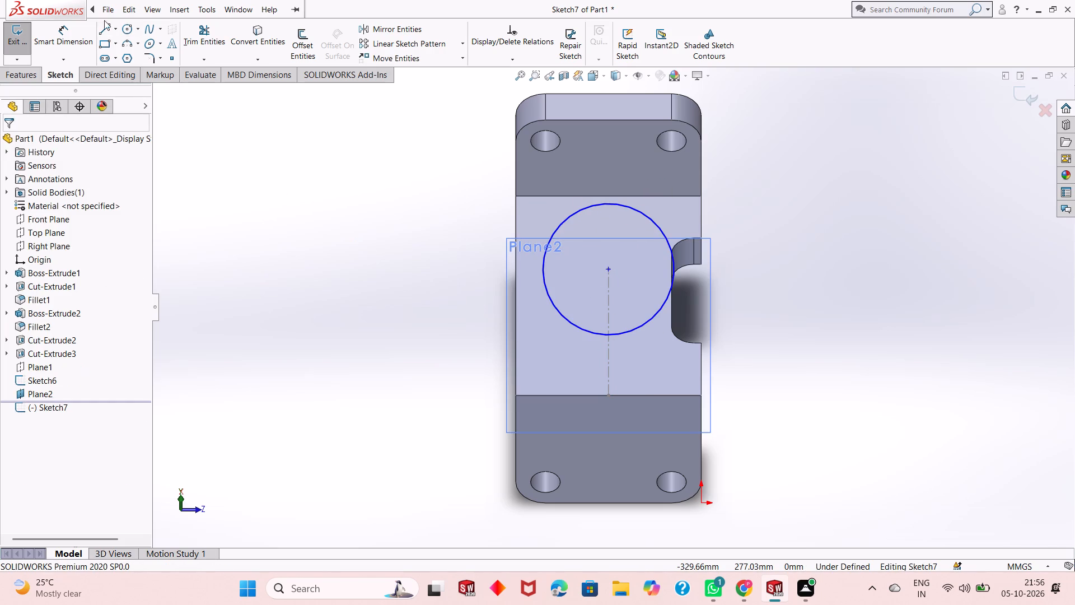
pyautogui.click(74, 38)
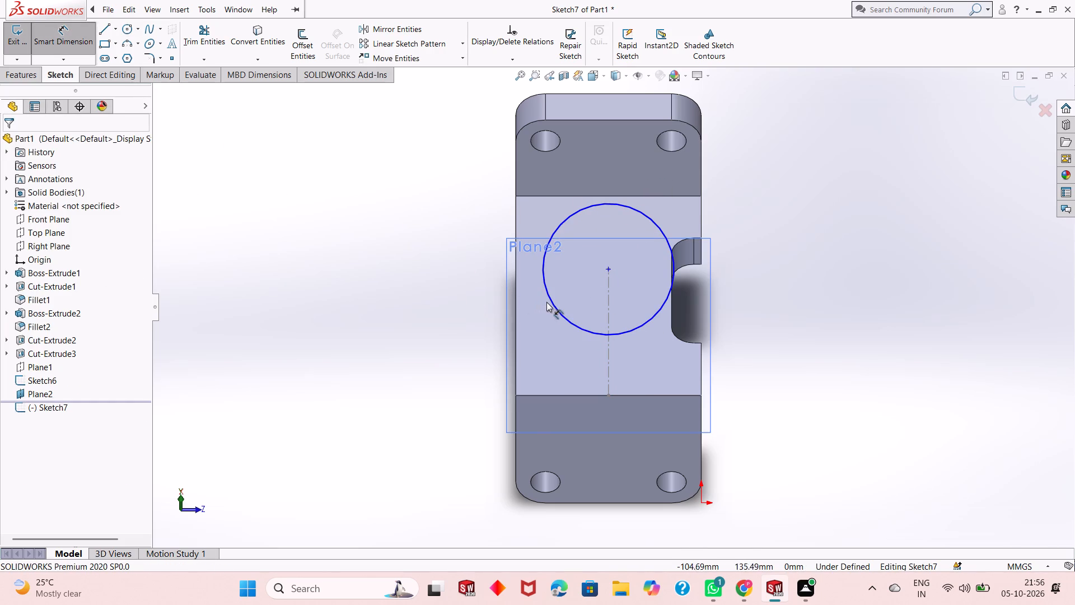
pyautogui.click(553, 307)
pyautogui.click(383, 396)
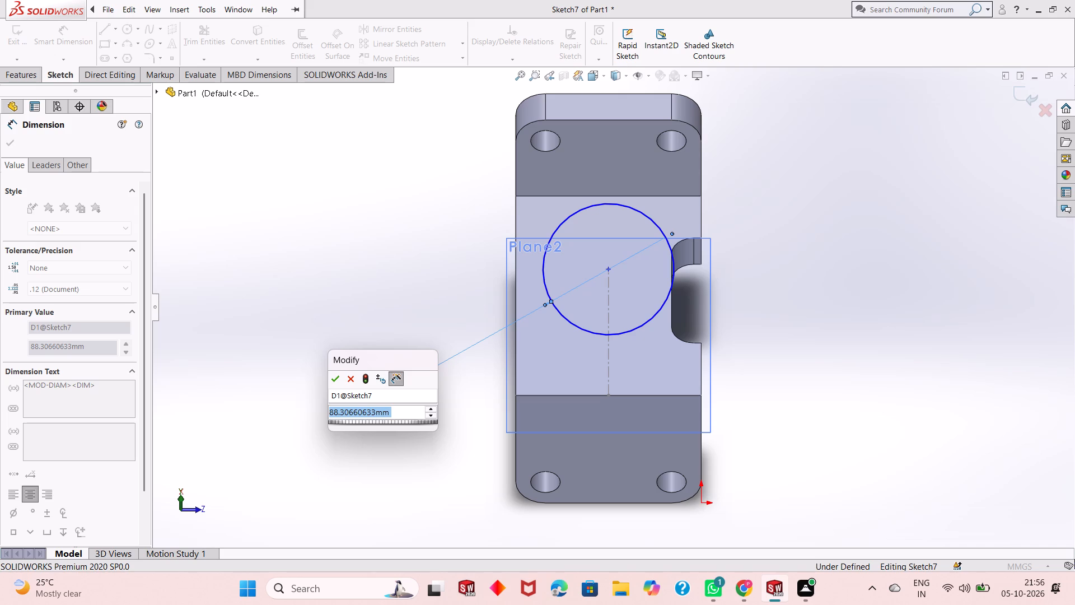
pyautogui.write('70')
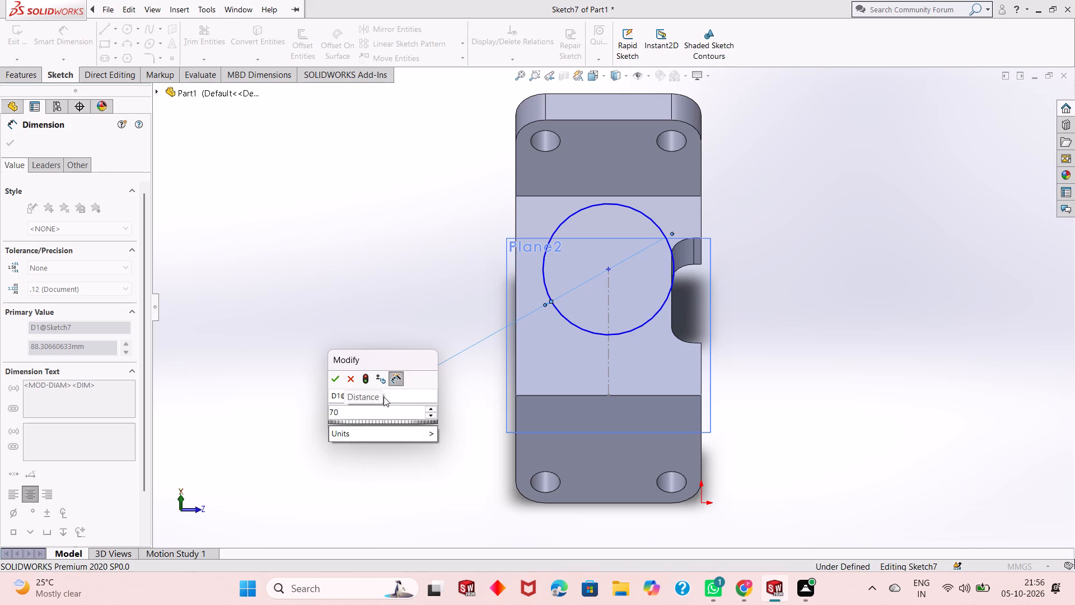
pyautogui.press('Return')
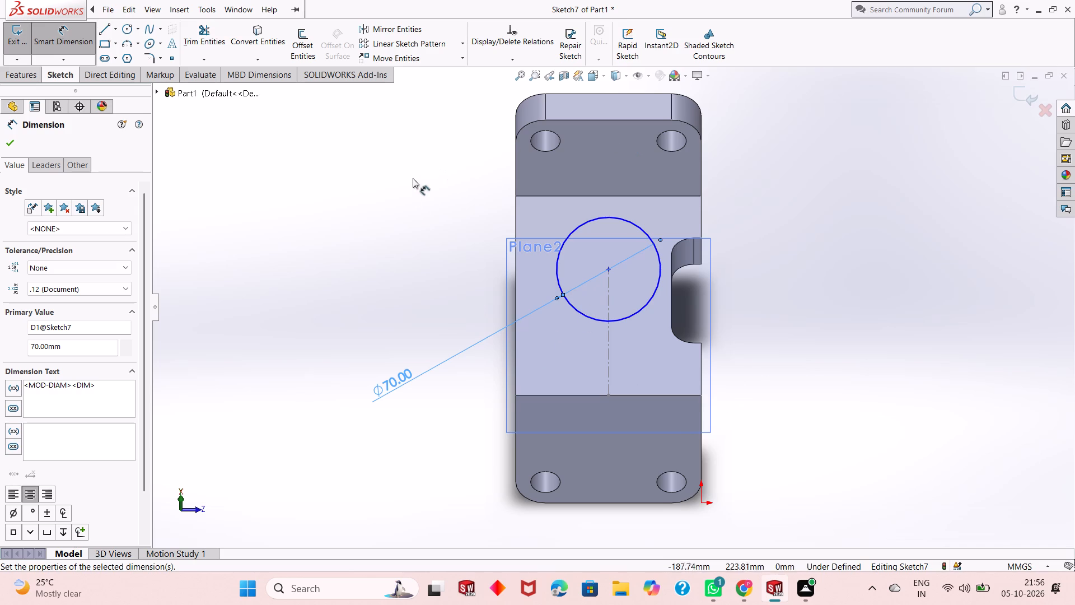
# Dimension the circle's centre 85 mm from the plate's top edge above the lower wall.
pyautogui.click(610, 268)
pyautogui.click(625, 395)
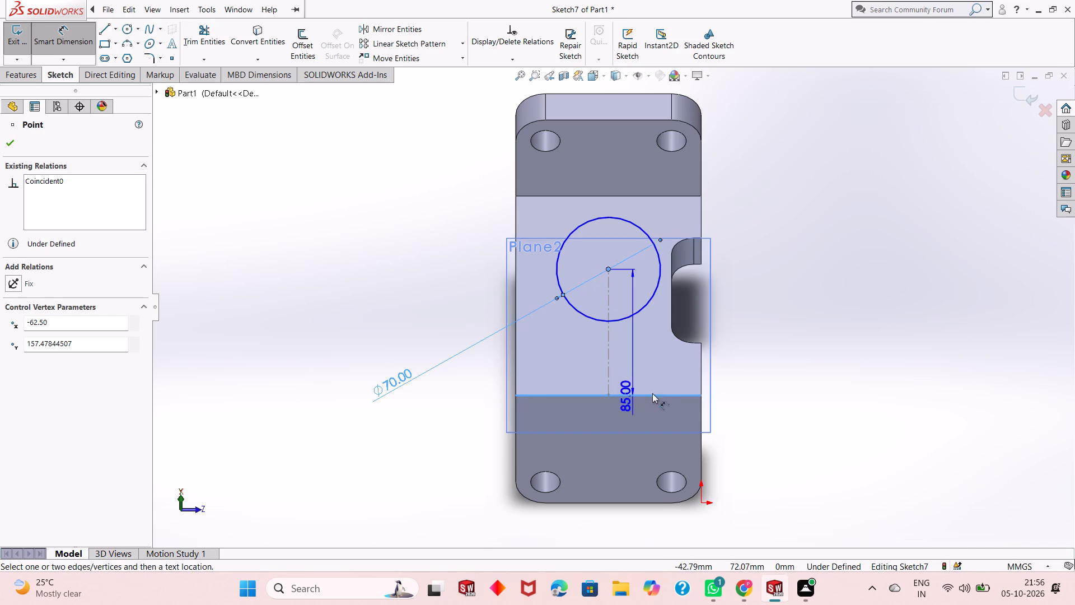
pyautogui.click(787, 390)
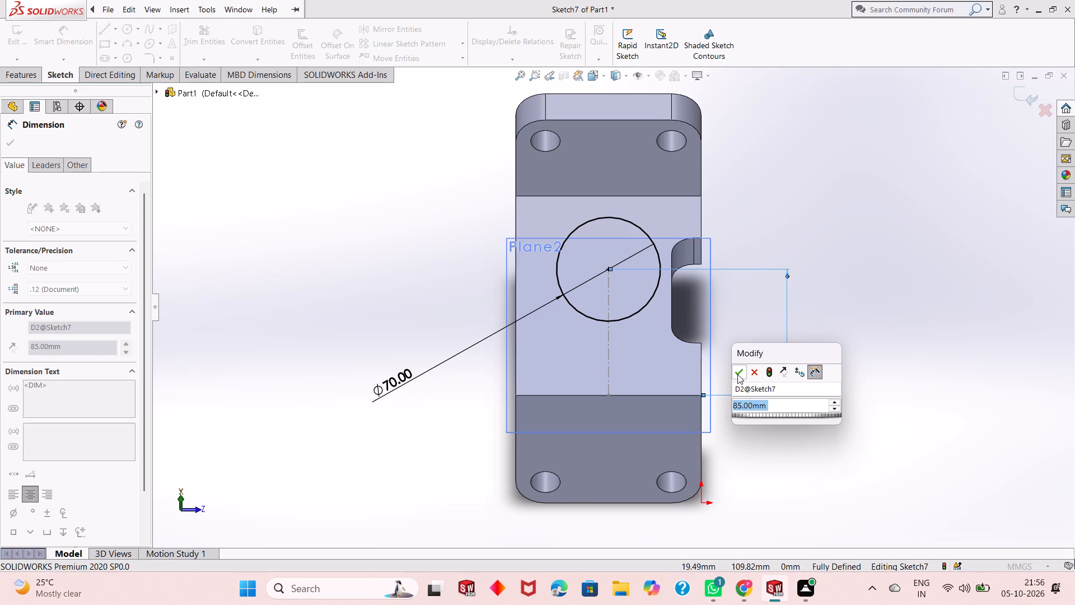
pyautogui.click(739, 376)
pyautogui.rightClick(303, 233)
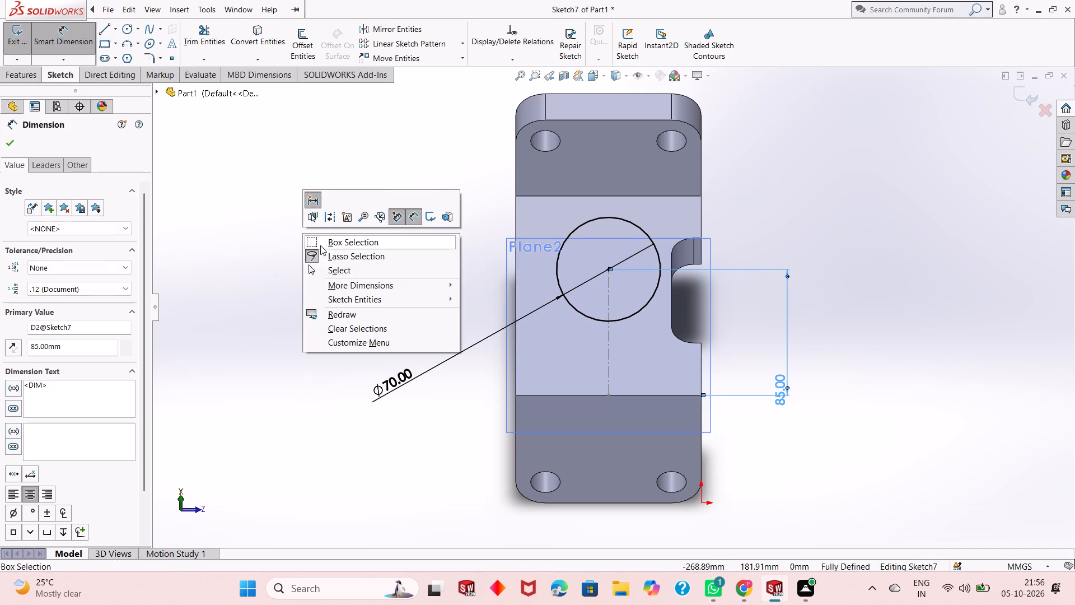
pyautogui.click(340, 267)
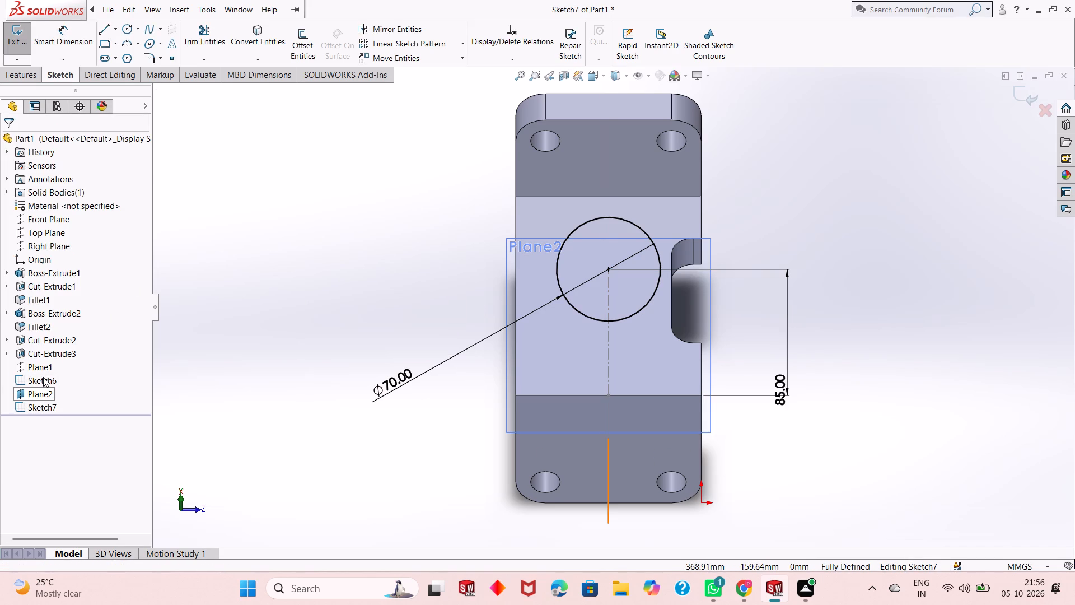
# Hide Sketch6, which holds the construction line used for the inclined plane.
pyautogui.rightClick(43, 377)
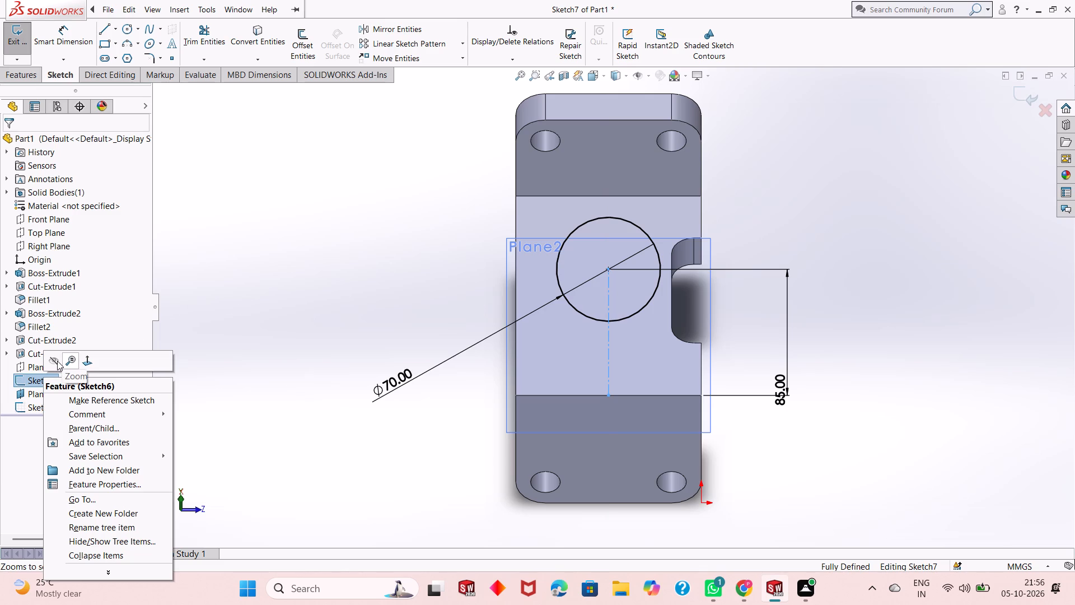
pyautogui.click(57, 362)
pyautogui.click(294, 313)
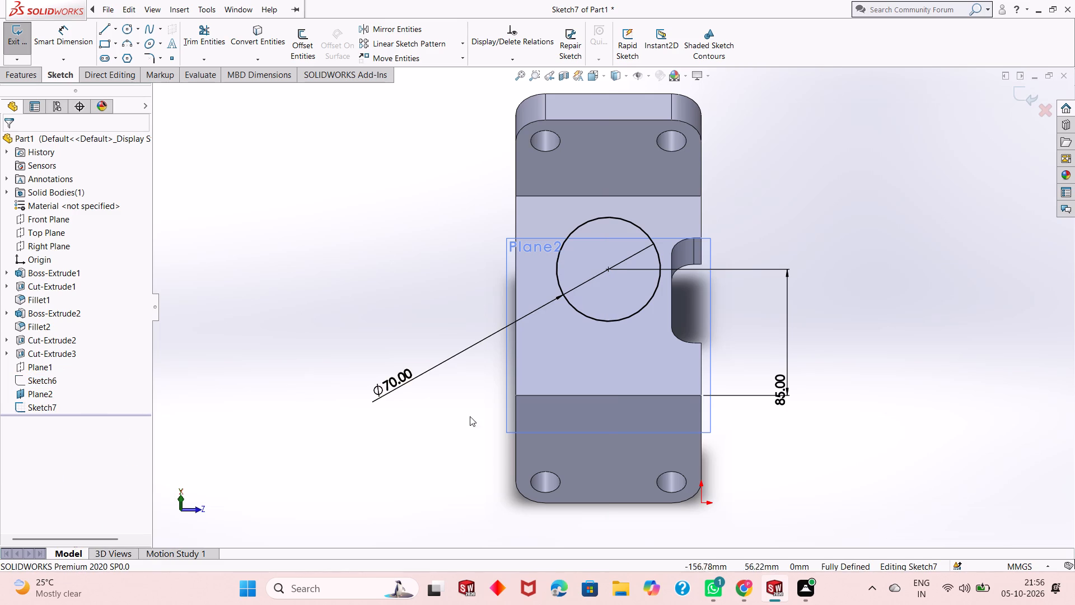
# Examine how the circle on the inclined plane sits relative to the bracket from several angles.
pyautogui.scroll(1, 507, 413)
pyautogui.scroll(-2, 764, 277)
pyautogui.moveTo(765, 375); pyautogui.dragTo(722, 359, button='middle')
pyautogui.scroll(1, 722, 356)
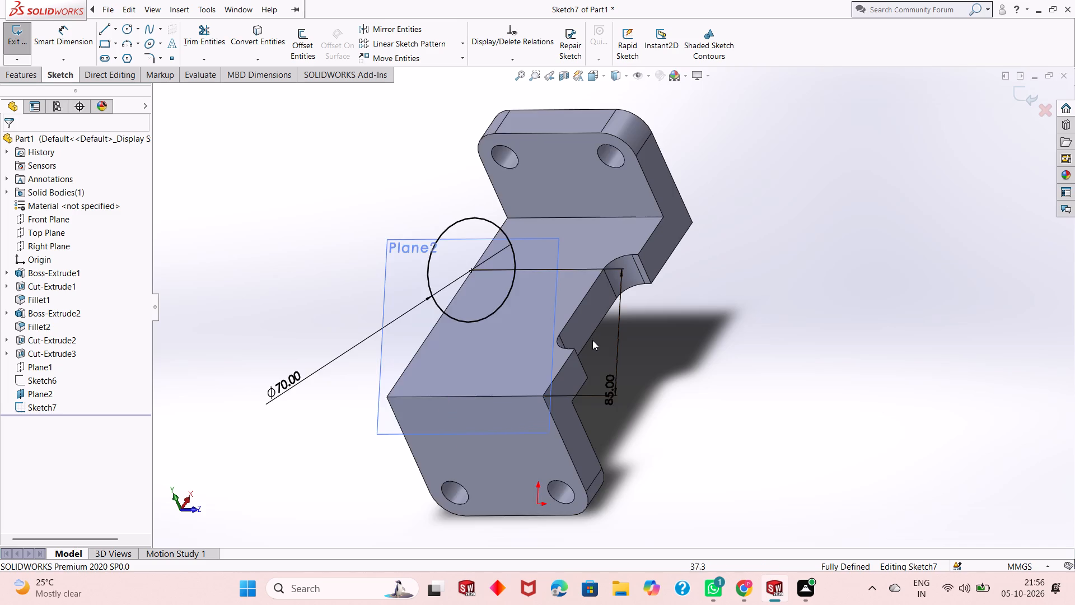
pyautogui.scroll(1, 592, 340)
pyautogui.moveTo(658, 352); pyautogui.dragTo(559, 271, button='middle')
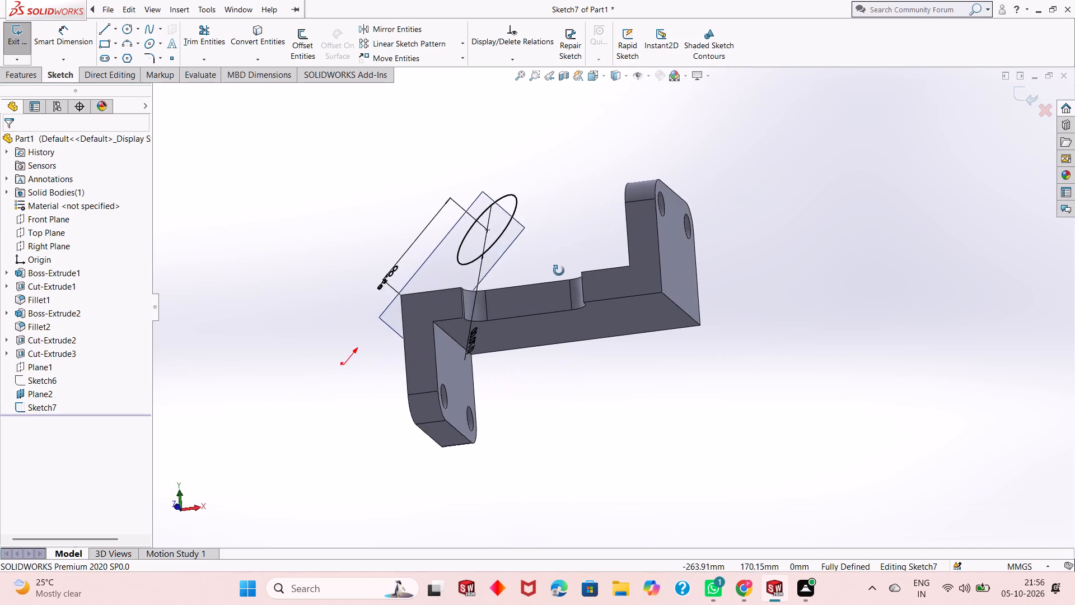
pyautogui.moveTo(559, 271); pyautogui.dragTo(548, 332, button='middle')
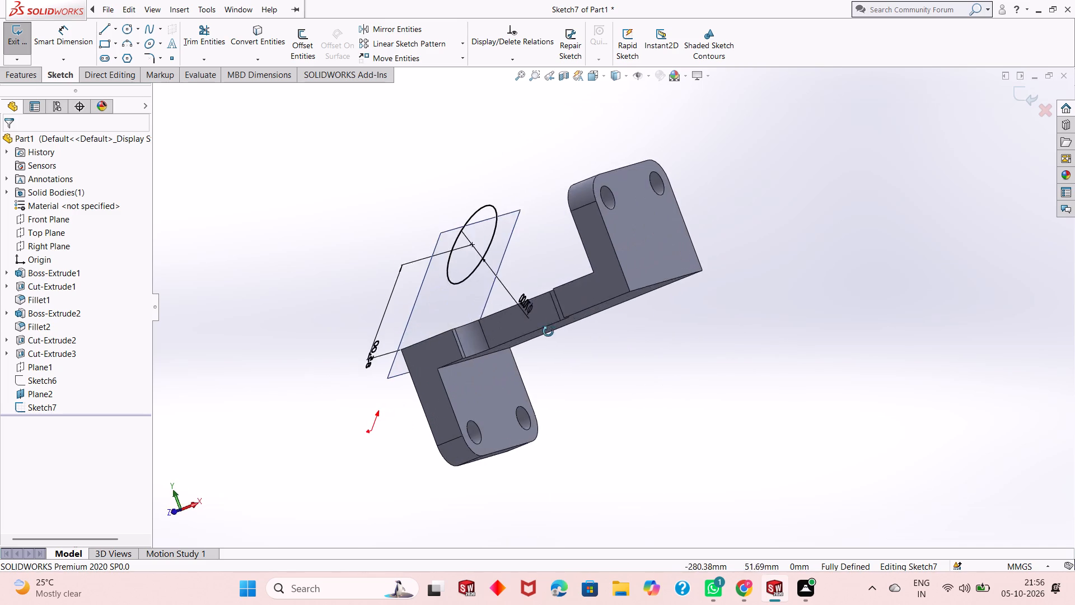
pyautogui.moveTo(548, 332); pyautogui.dragTo(707, 346, button='middle')
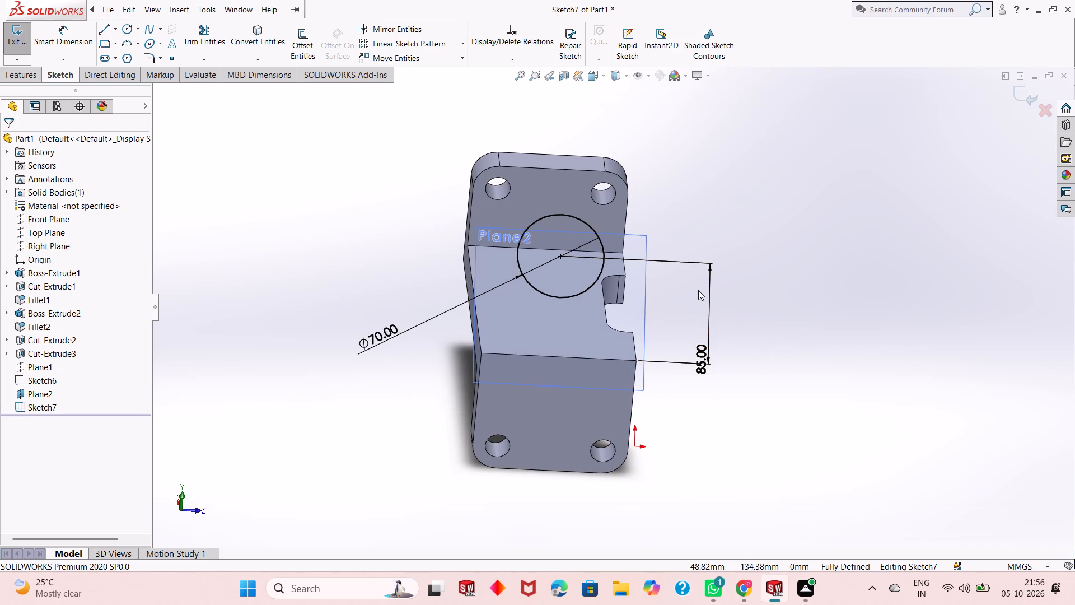
# Draw three connected lines: 85 mm from the circle's side to the plate edge, along that edge, and 85 mm back to the circle's opposite side.
pyautogui.hotkey('ctrl', '8')
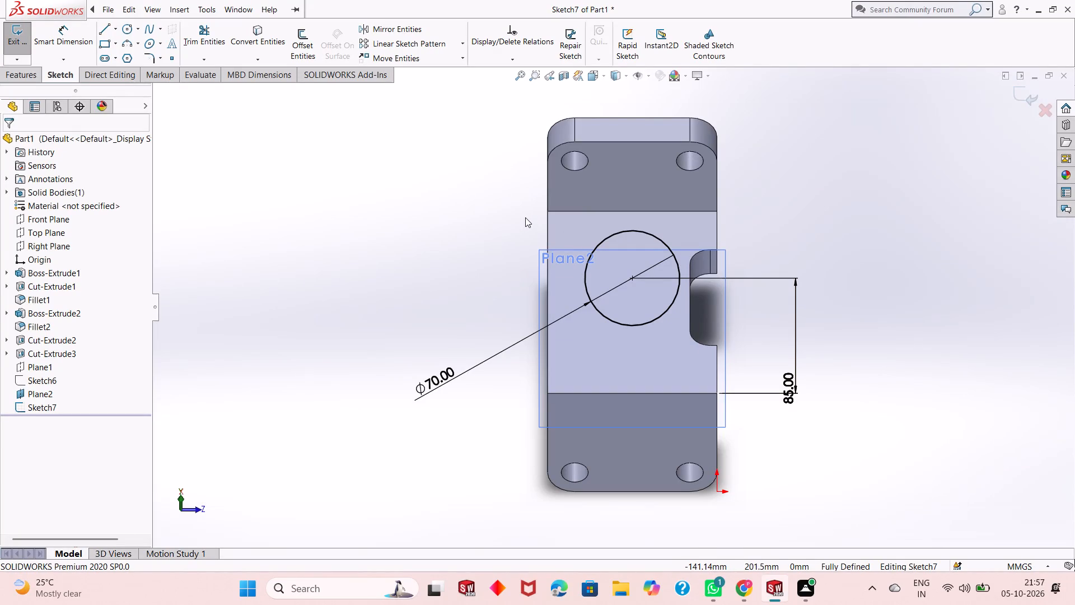
pyautogui.click(105, 30)
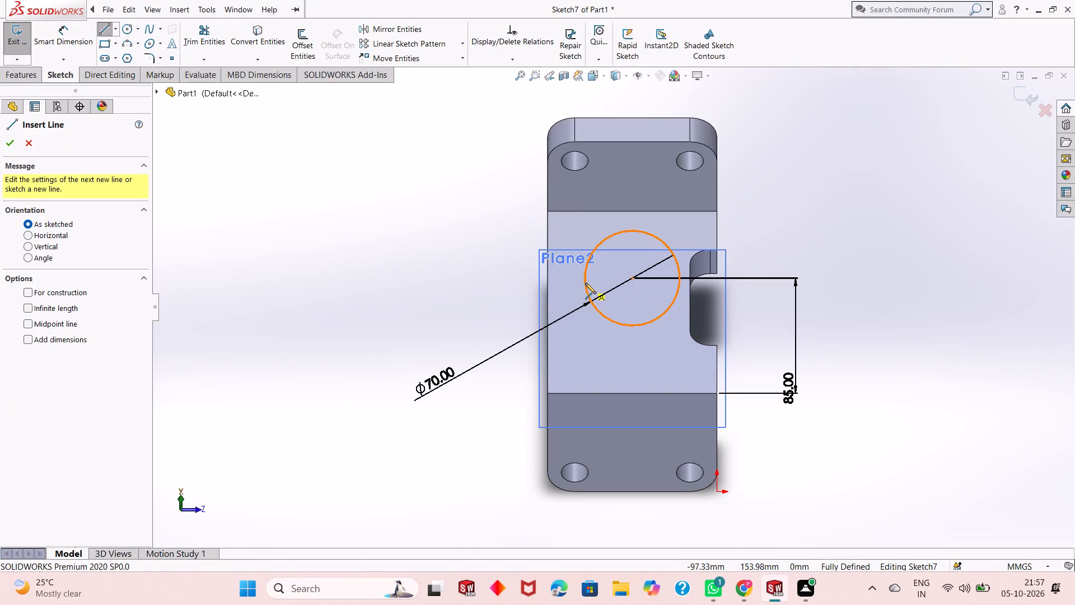
pyautogui.click(585, 279)
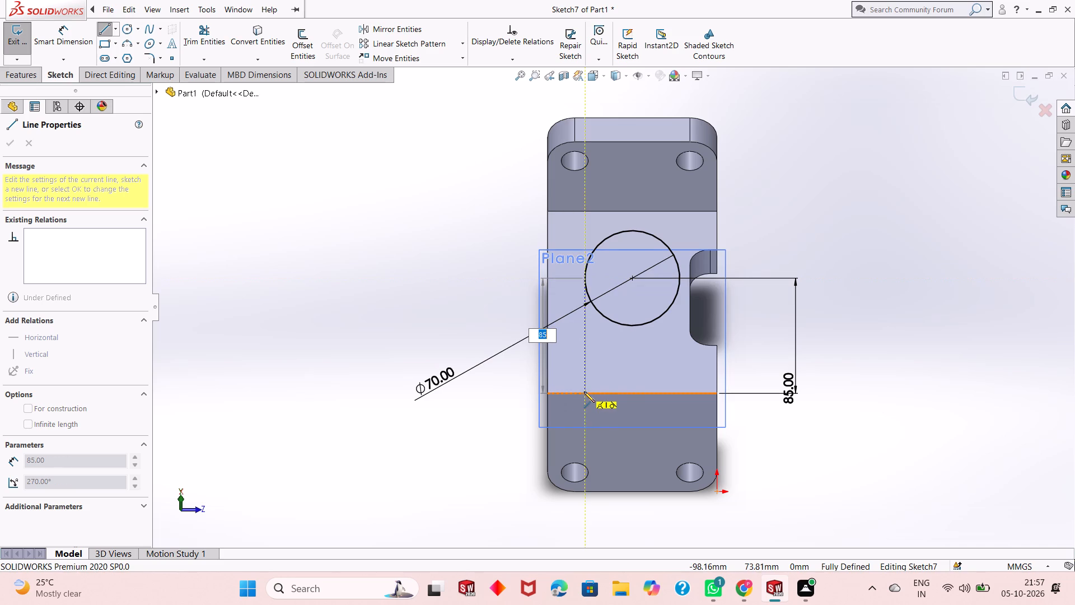
pyautogui.click(584, 392)
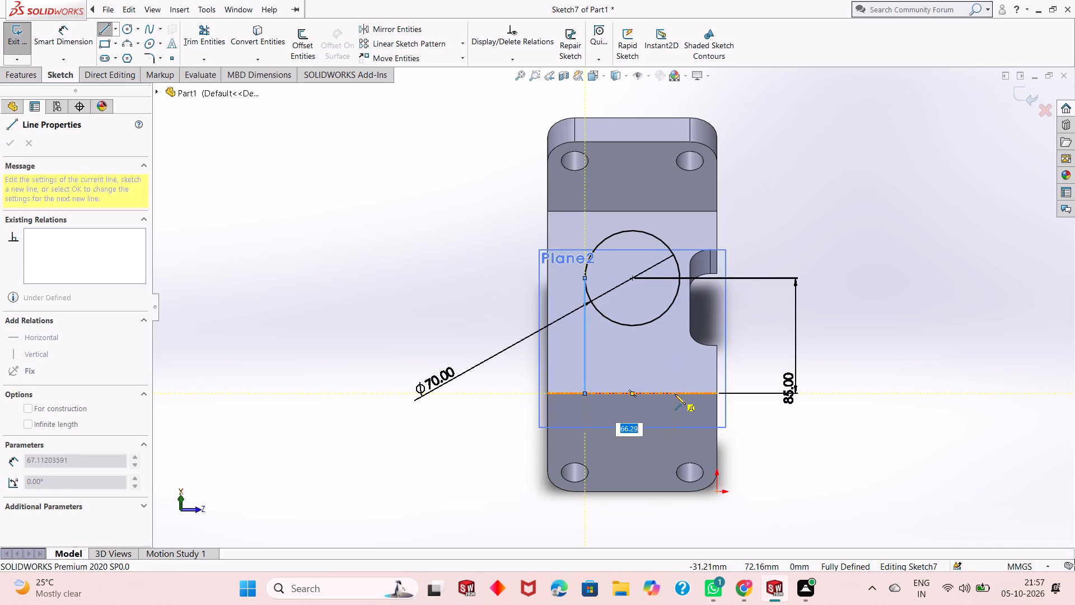
pyautogui.click(679, 394)
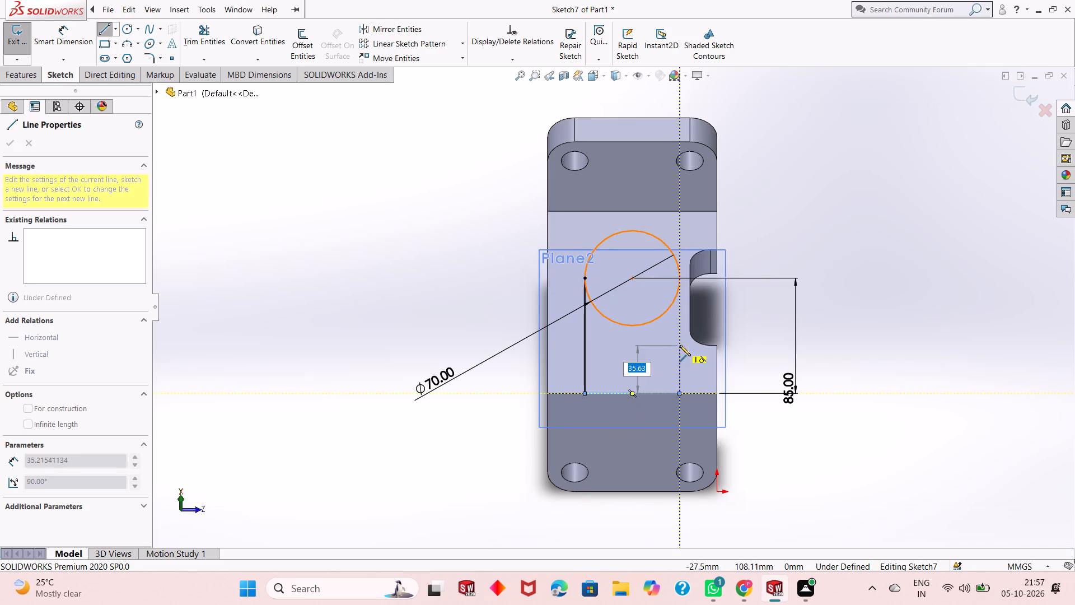
pyautogui.click(679, 278)
pyautogui.rightClick(784, 206)
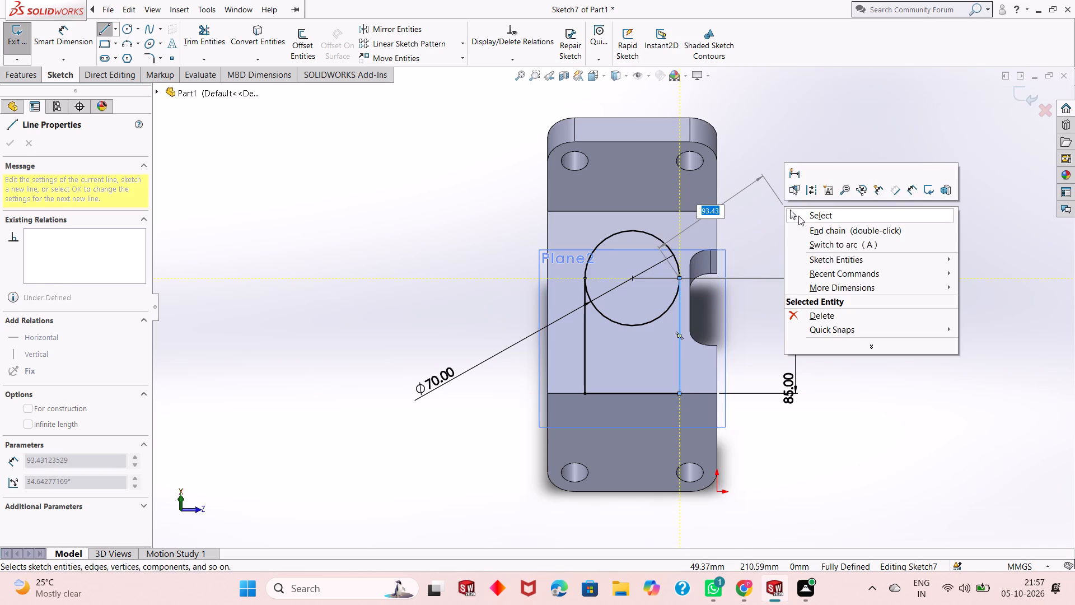
pyautogui.click(798, 216)
# Trim the circle's lower arc between the two side lines to form a round-ended profile.
pyautogui.scroll(-1, 639, 316)
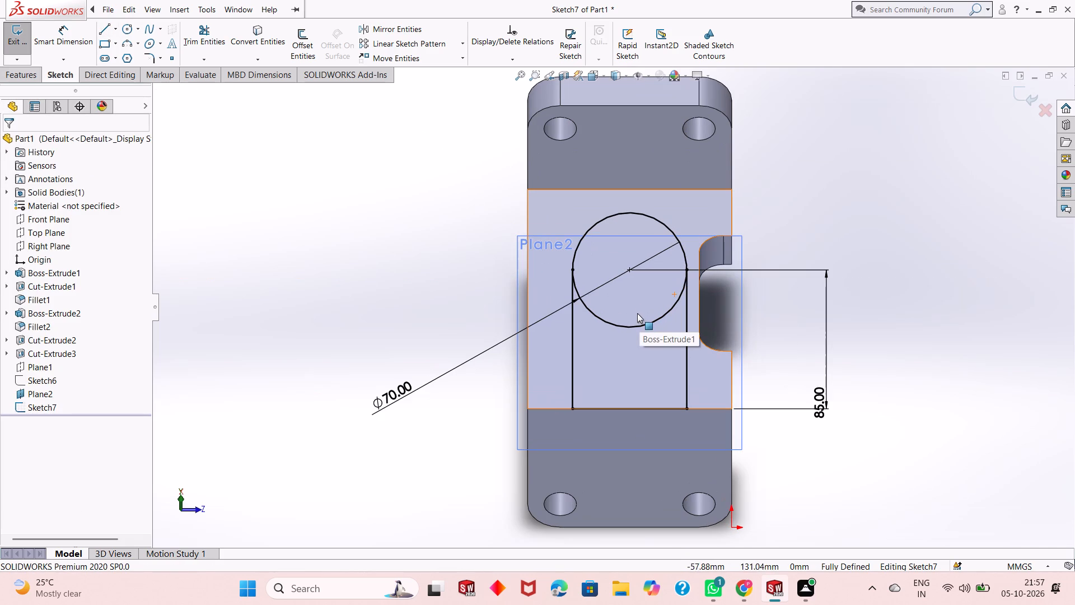
pyautogui.click(194, 35)
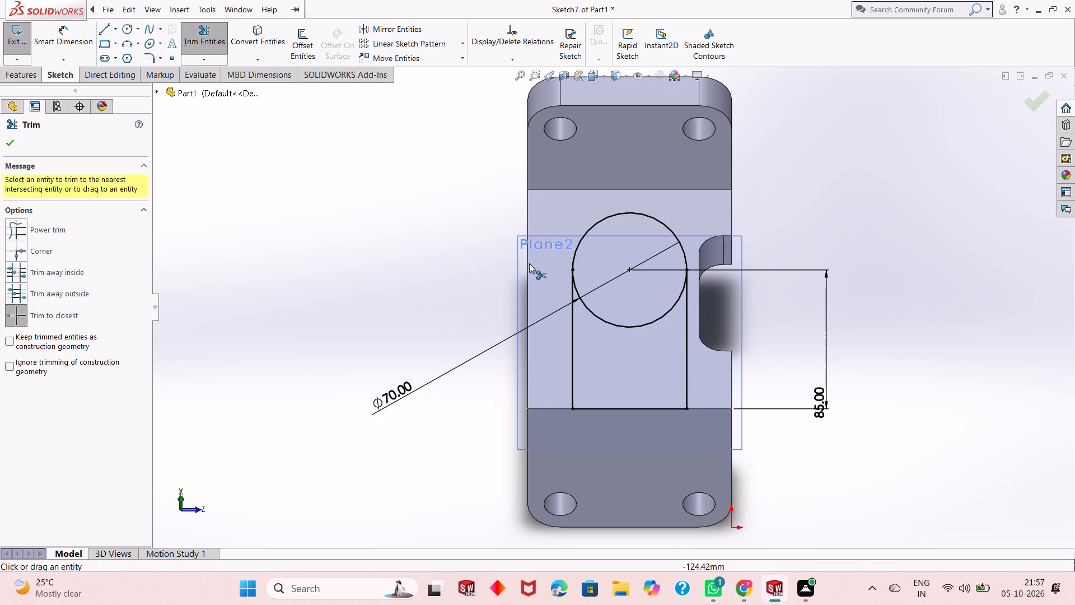
pyautogui.click(604, 318)
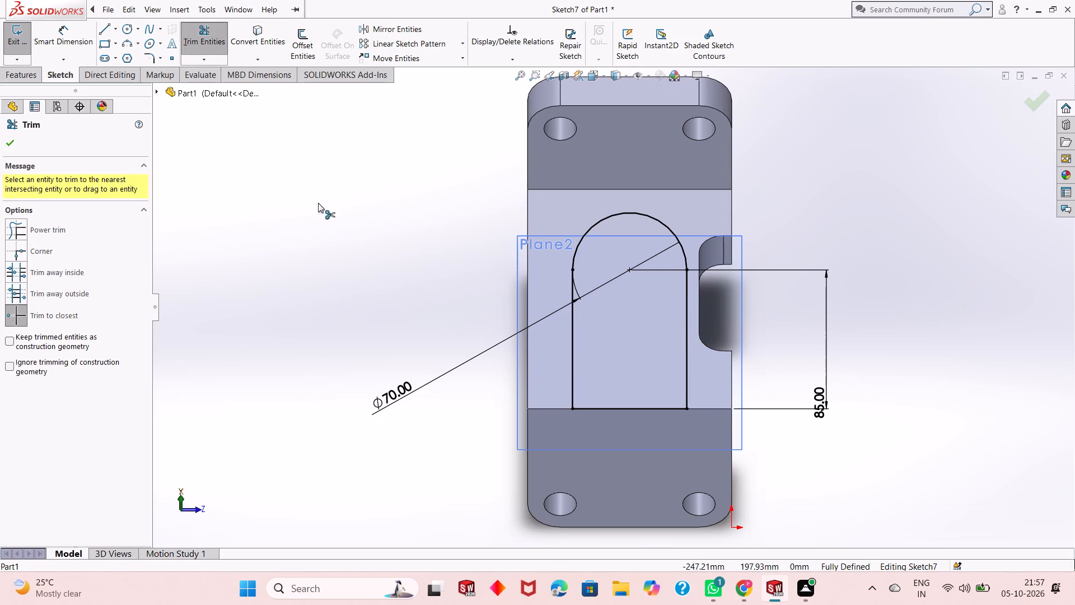
pyautogui.rightClick(240, 202)
pyautogui.click(287, 242)
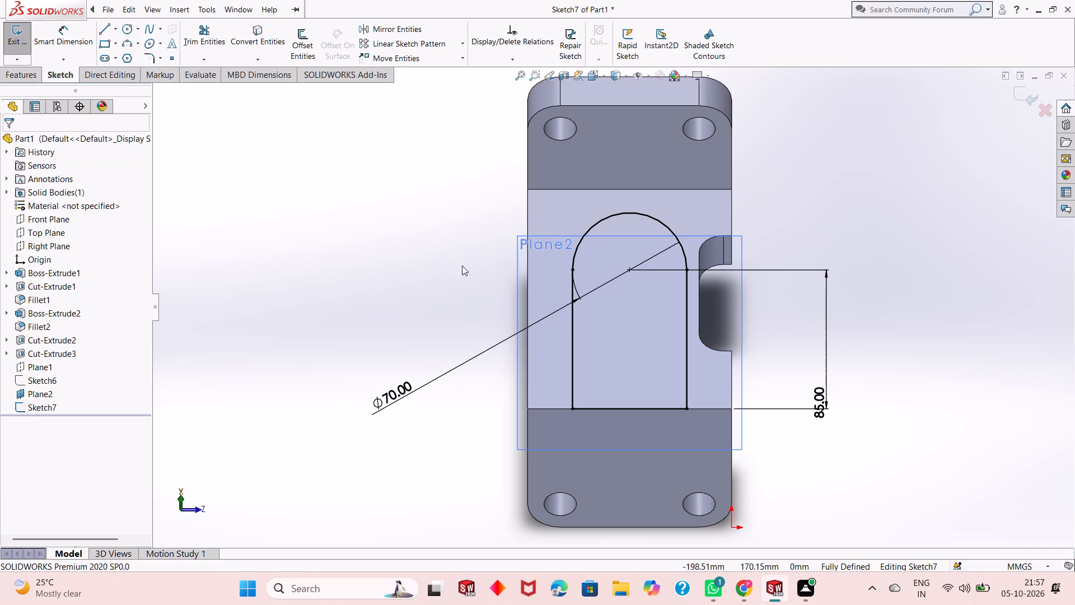
# Examine how the round-ended profile on the inclined plane sits relative to the bracket from several angles.
pyautogui.moveTo(695, 356); pyautogui.dragTo(555, 324, button='middle')
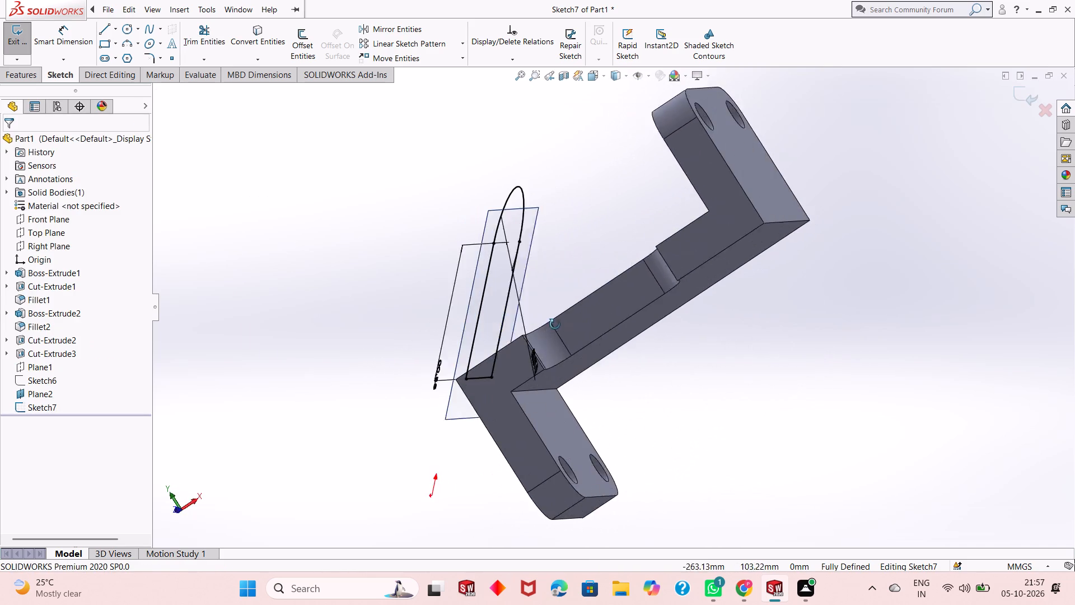
pyautogui.moveTo(555, 324); pyautogui.dragTo(588, 384, button='middle')
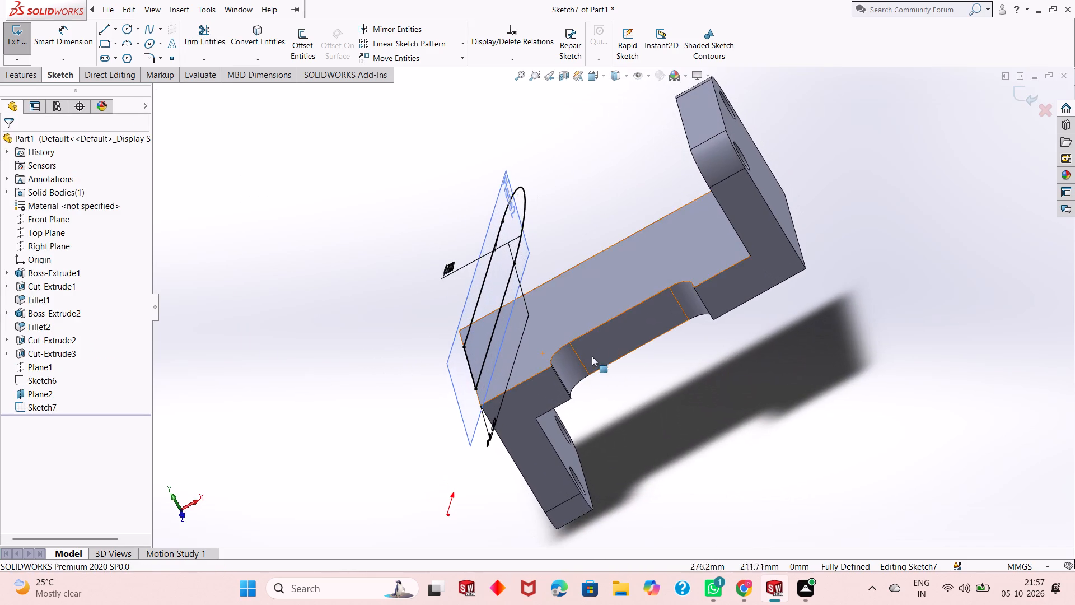
pyautogui.scroll(2, 593, 340)
pyautogui.scroll(-1, 665, 193)
pyautogui.moveTo(615, 308); pyautogui.dragTo(615, 271, button='middle')
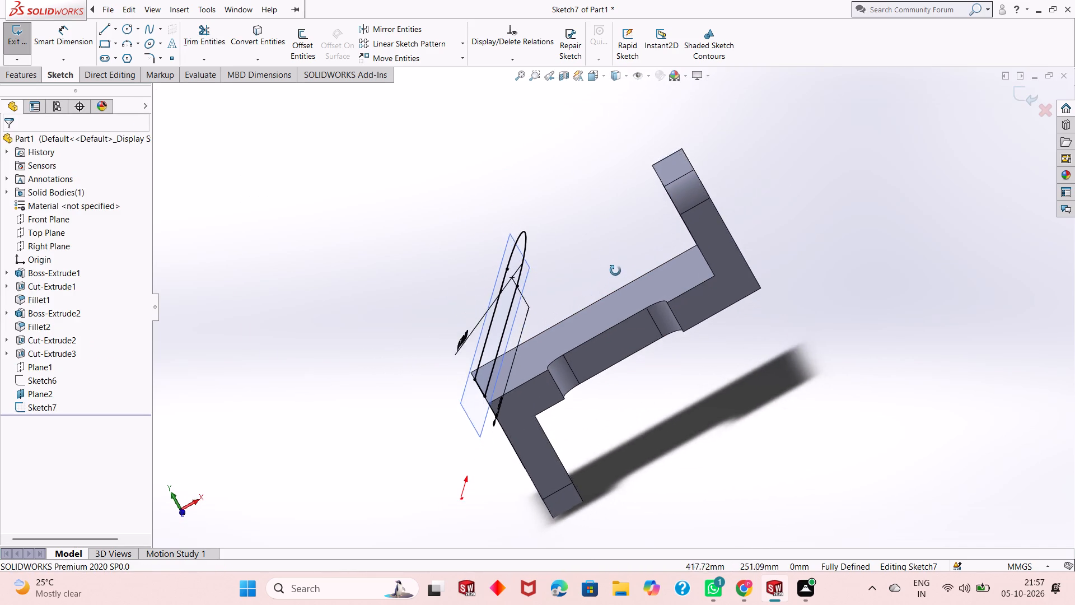
pyautogui.moveTo(615, 271); pyautogui.dragTo(597, 269, button='middle')
pyautogui.moveTo(597, 271); pyautogui.dragTo(614, 269, button='middle')
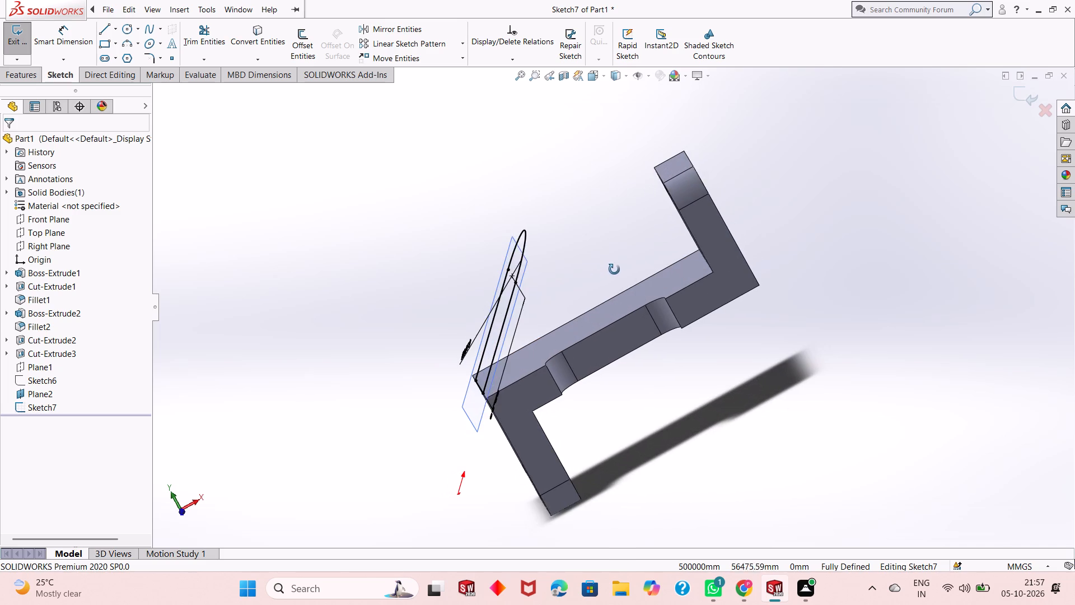
pyautogui.moveTo(614, 269); pyautogui.dragTo(615, 269, button='middle')
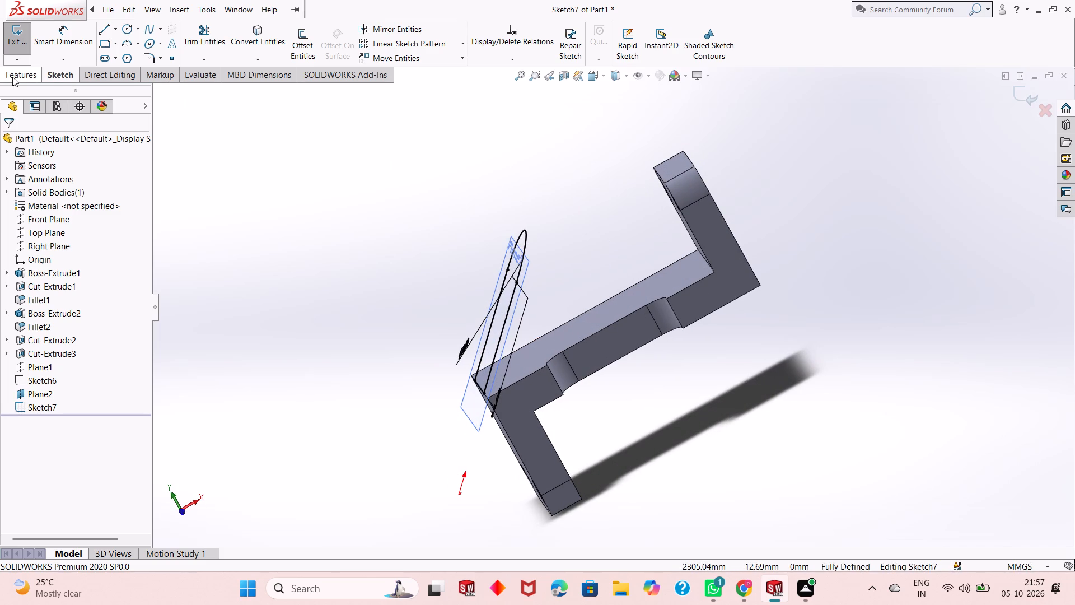
# Extrude the round-ended profile as a boss in the reversed direction toward the bracket's plate, with the Up To Next end condition.
pyautogui.click(10, 75)
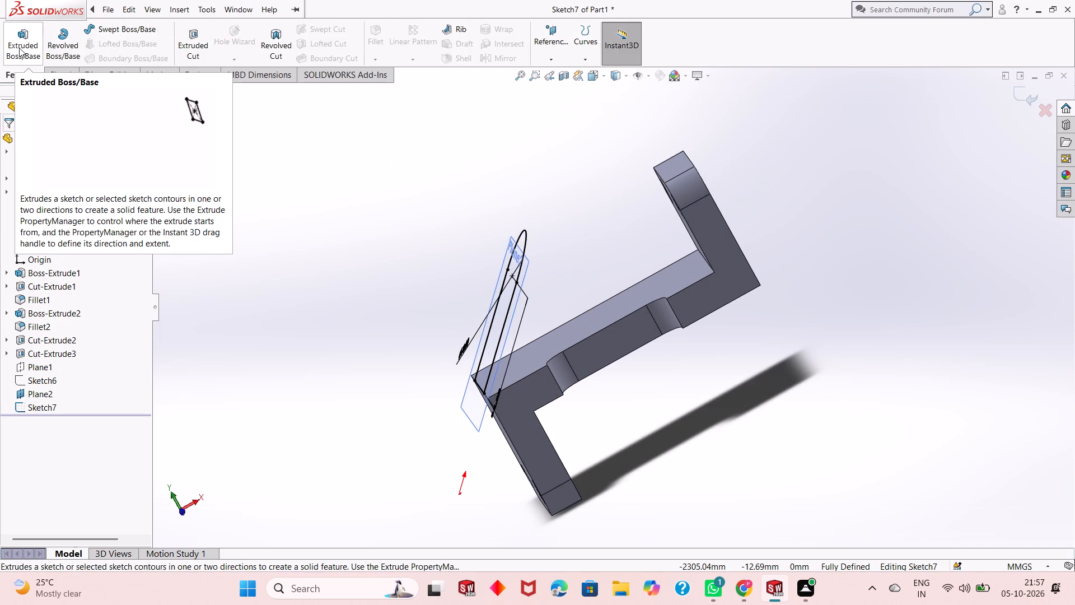
pyautogui.click(19, 47)
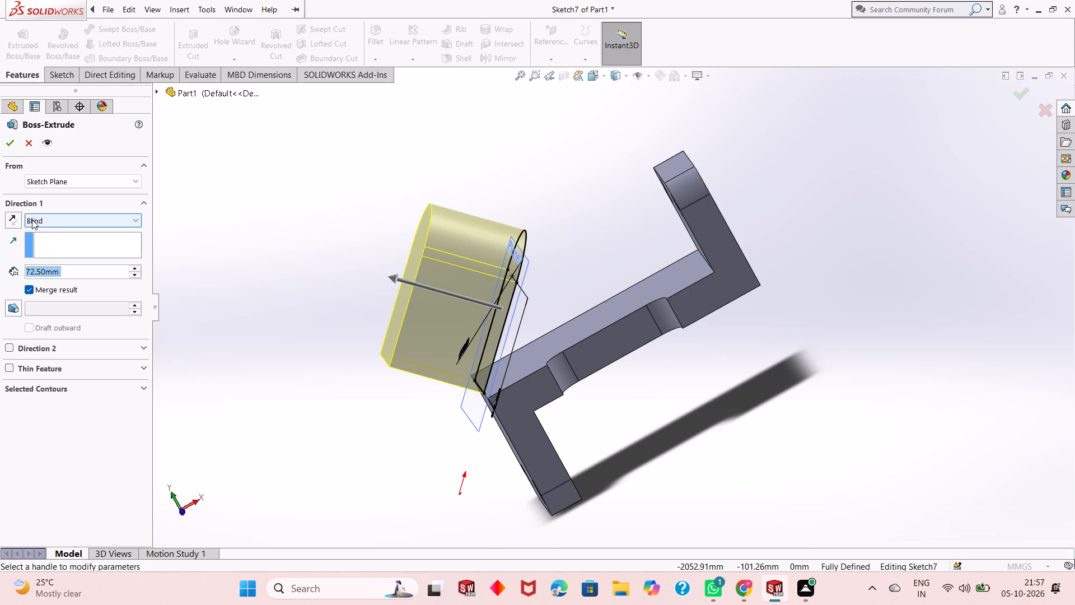
pyautogui.click(15, 213)
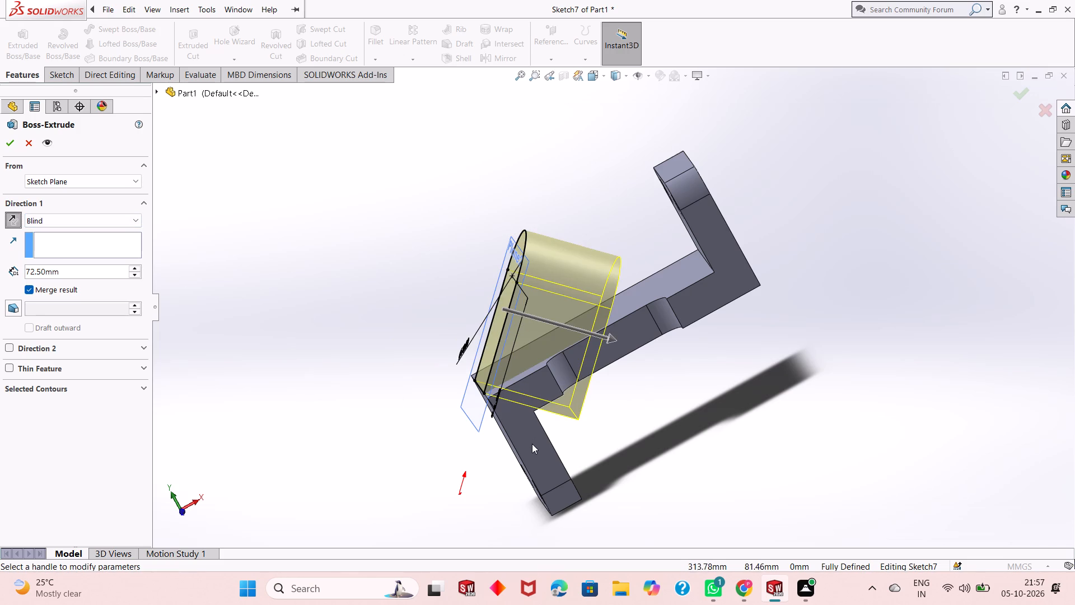
pyautogui.moveTo(620, 443); pyautogui.dragTo(614, 425, button='middle')
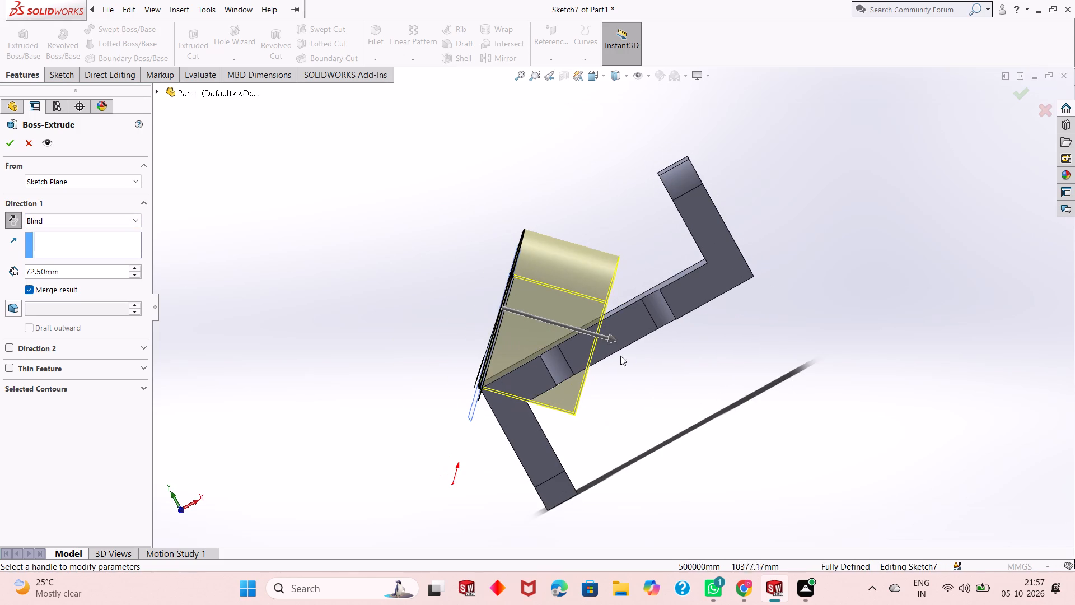
pyautogui.scroll(-1, 614, 339)
pyautogui.moveTo(598, 395); pyautogui.dragTo(611, 418, button='middle')
pyautogui.scroll(1, 603, 388)
pyautogui.moveTo(614, 394); pyautogui.dragTo(629, 394, button='middle')
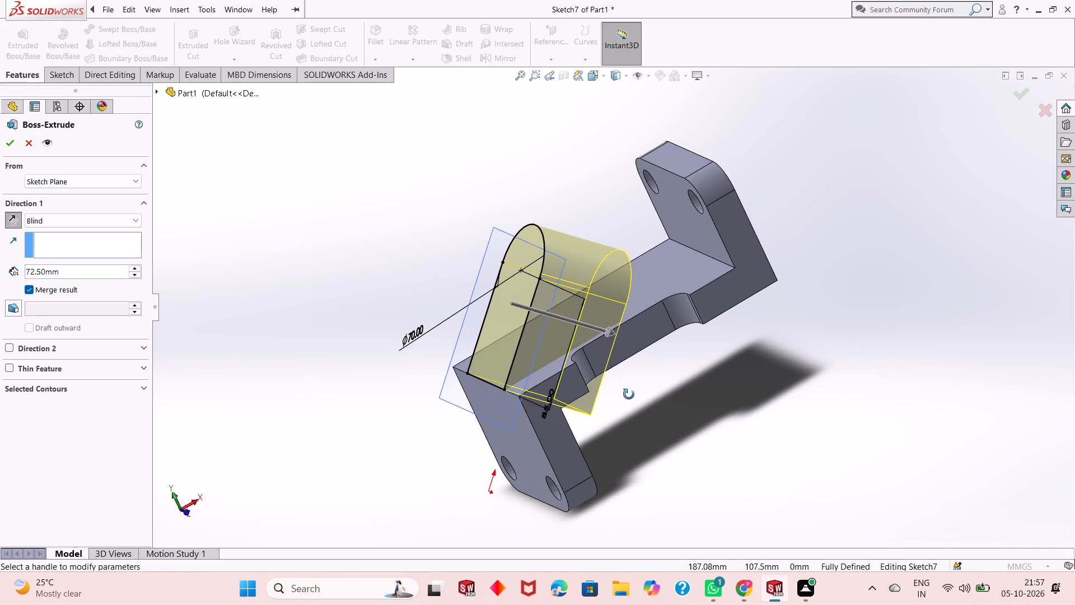
pyautogui.moveTo(629, 394); pyautogui.dragTo(616, 362, button='middle')
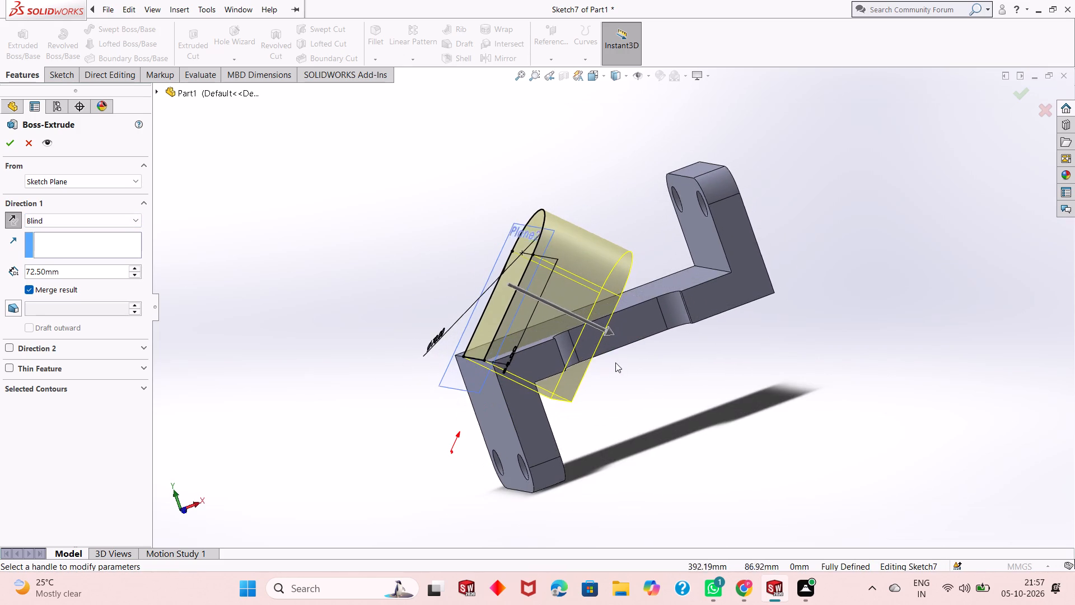
pyautogui.scroll(-1, 614, 332)
pyautogui.click(55, 224)
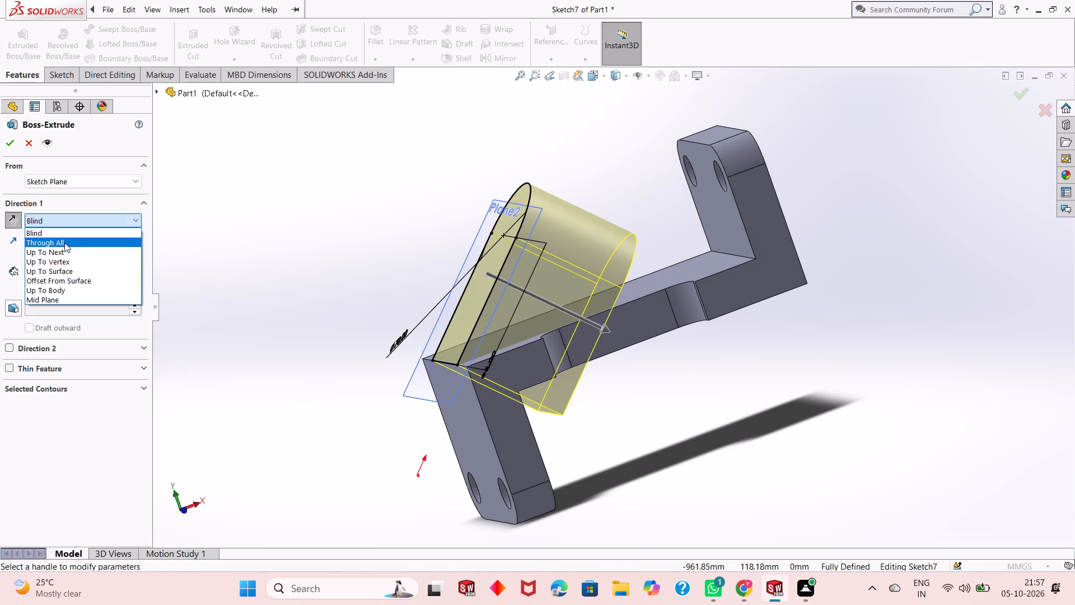
pyautogui.click(66, 245)
pyautogui.click(80, 221)
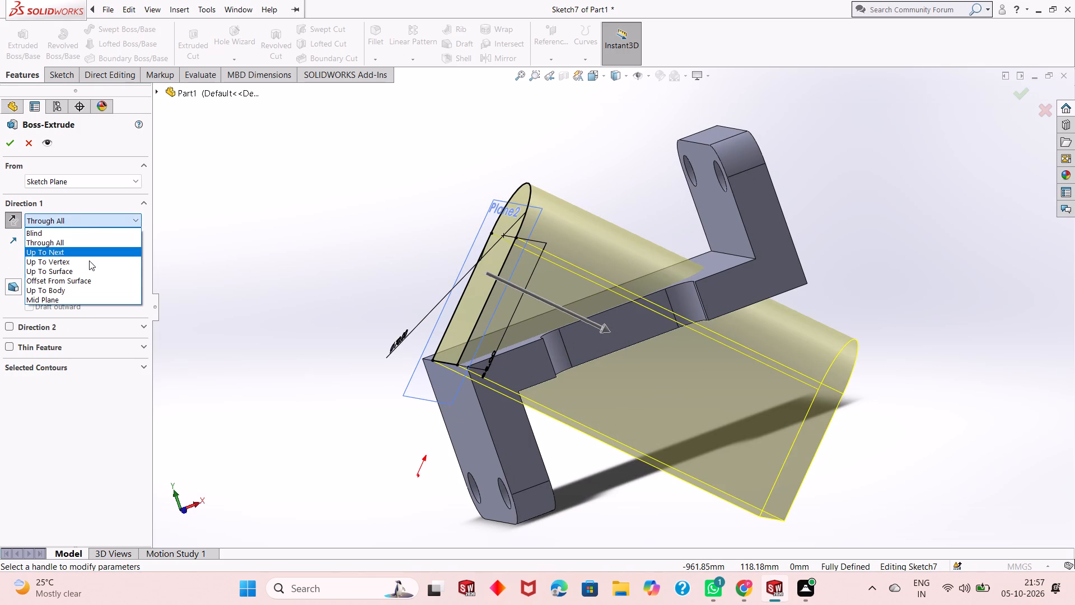
pyautogui.click(83, 254)
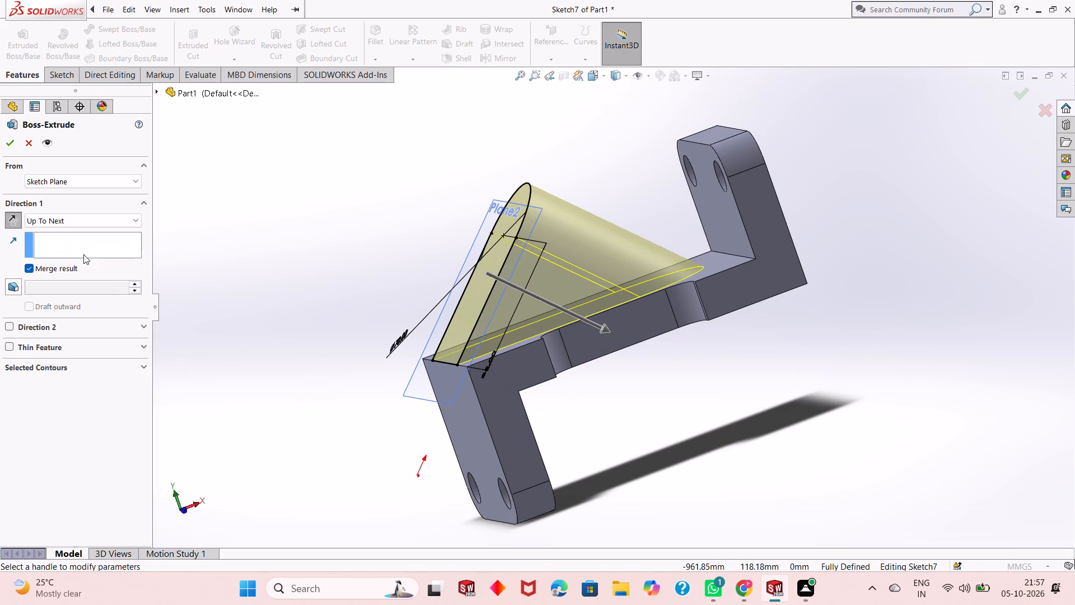
pyautogui.click(15, 148)
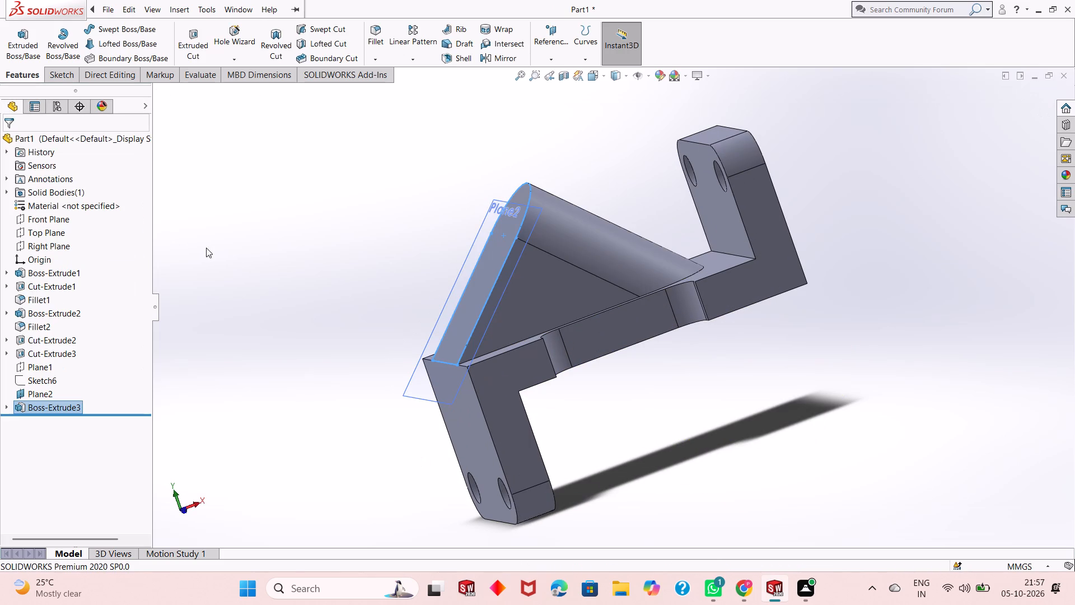
# Hide Plane2, the inclined plane carrying the boss profile.
pyautogui.click(270, 264)
pyautogui.moveTo(417, 309); pyautogui.dragTo(432, 307, button='middle')
pyautogui.rightClick(440, 283)
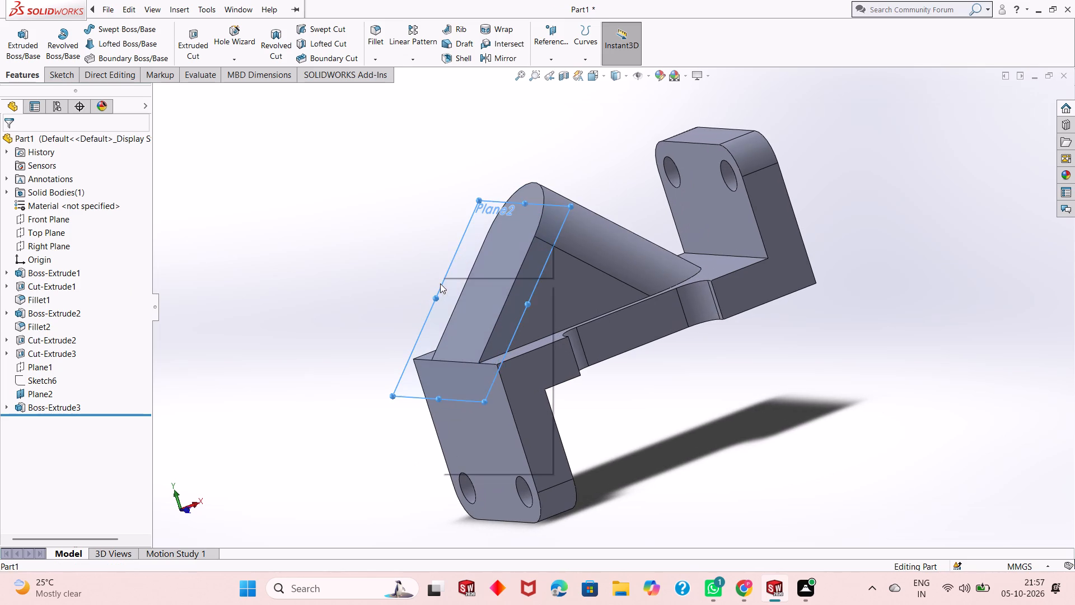
pyautogui.click(480, 266)
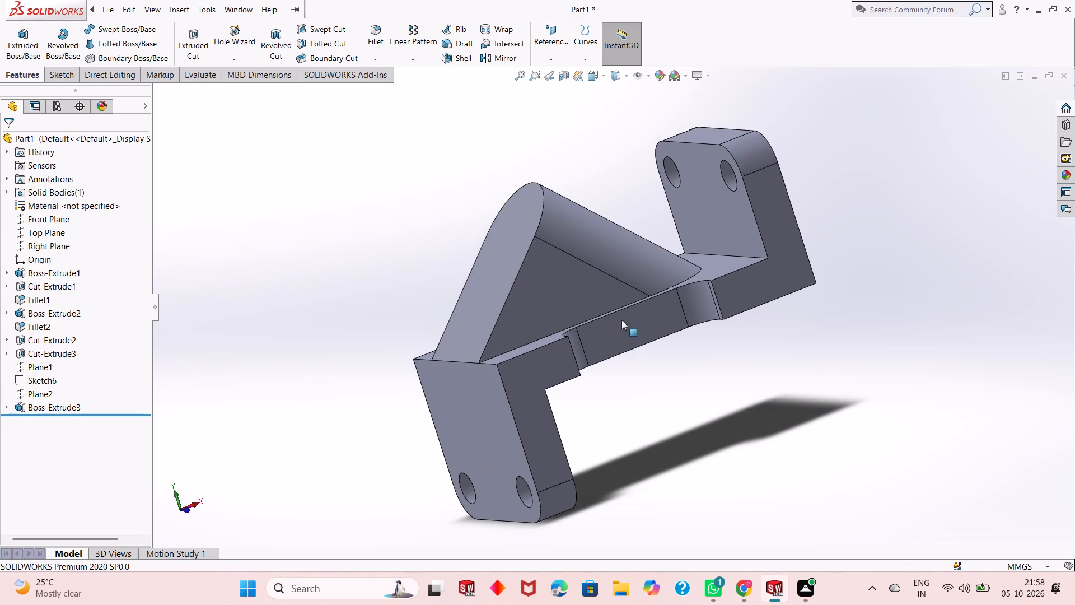
# Start a new sketch on the boss's inclined round-ended face and view it straight on.
pyautogui.moveTo(621, 322); pyautogui.dragTo(624, 336, button='middle')
pyautogui.scroll(1, 579, 299)
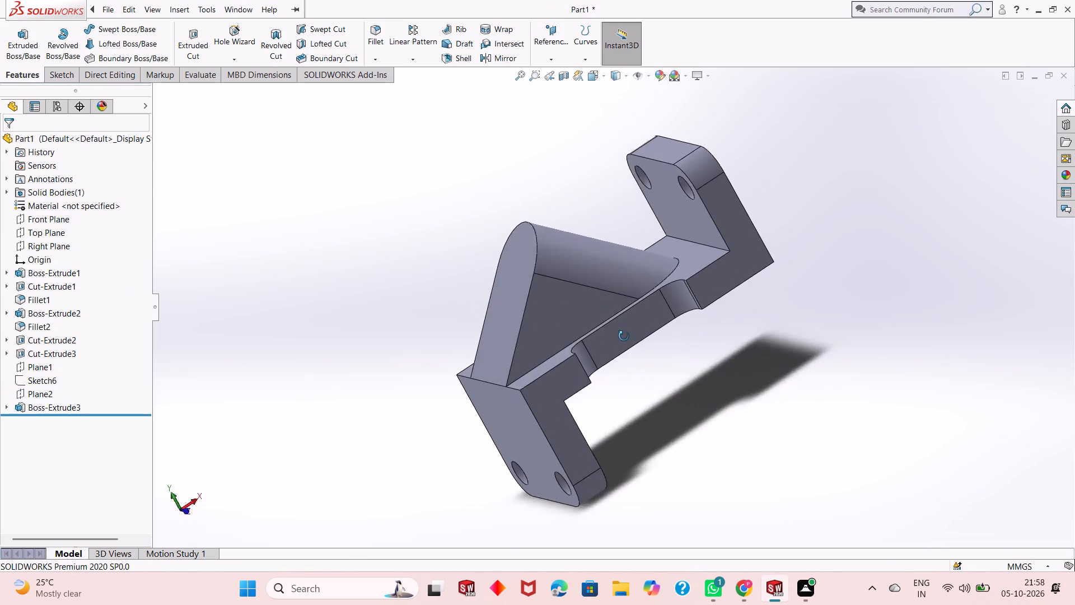
pyautogui.moveTo(624, 336); pyautogui.dragTo(666, 317, button='middle')
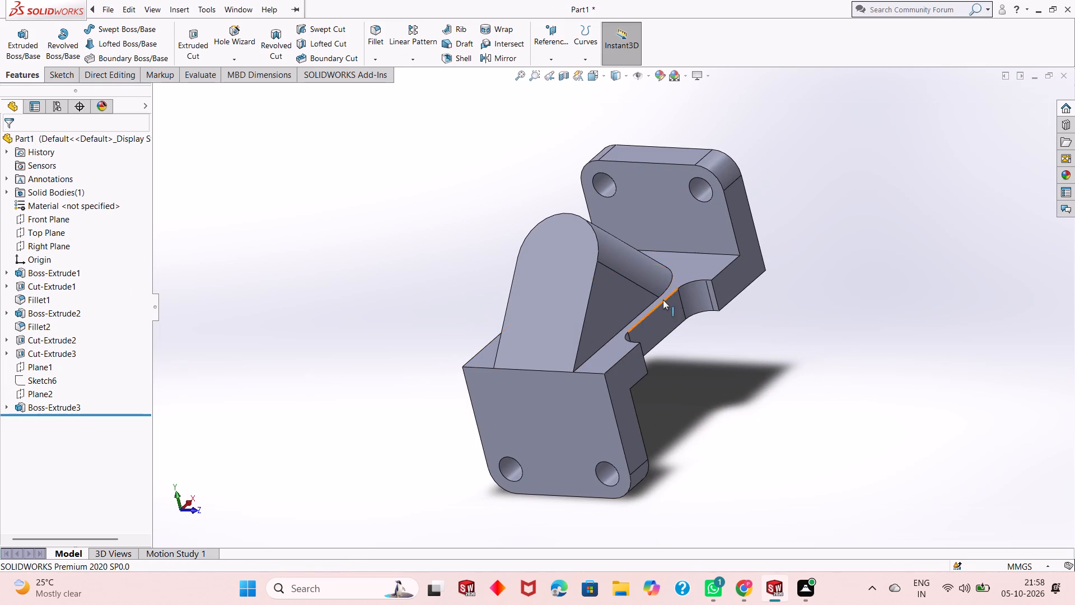
pyautogui.click(571, 272)
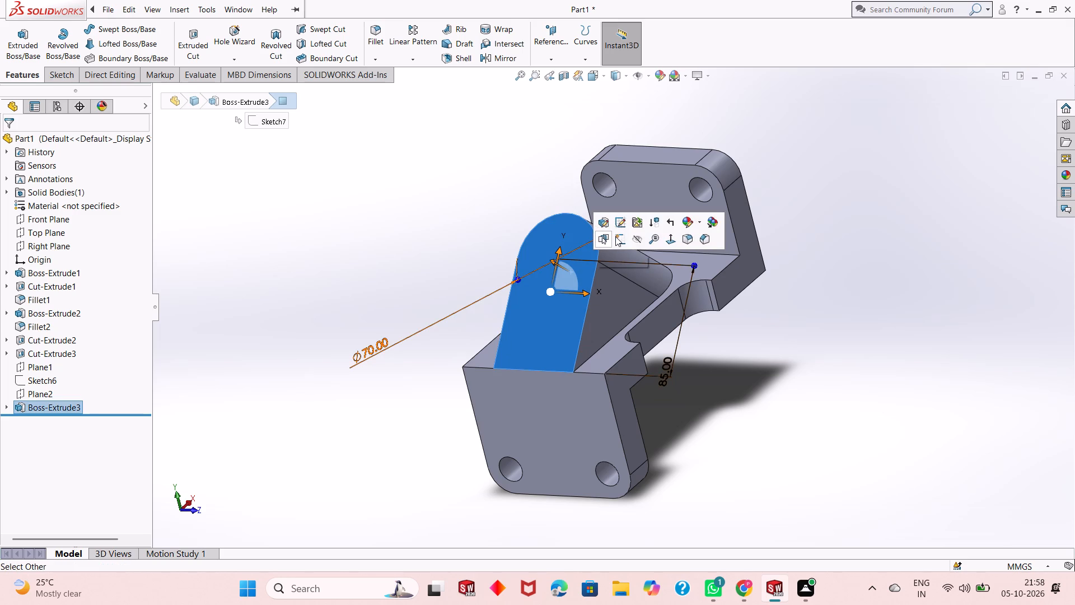
pyautogui.click(616, 236)
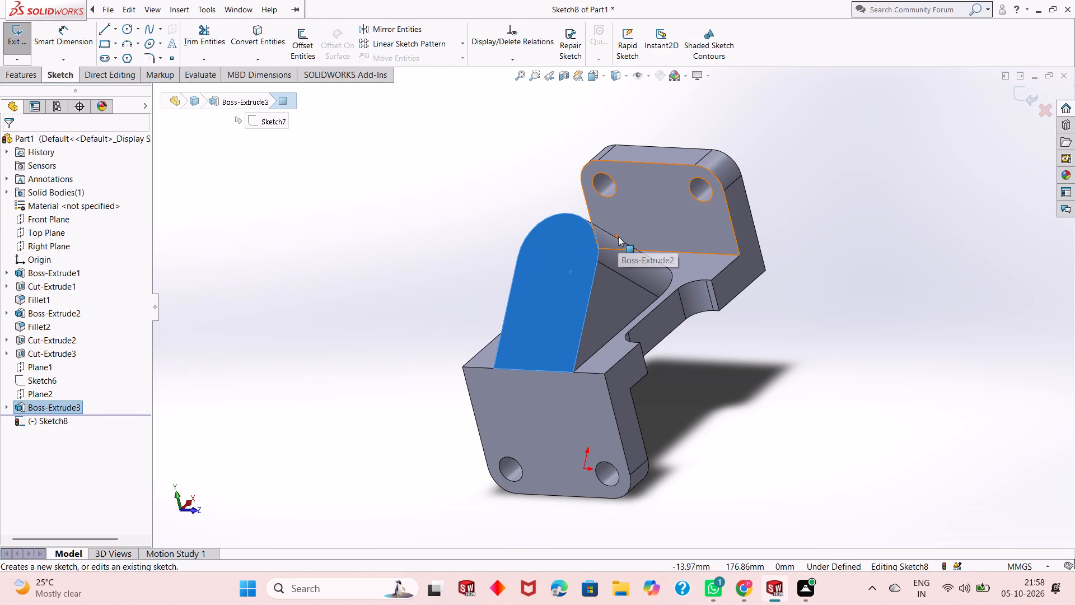
pyautogui.hotkey('ctrl', '8')
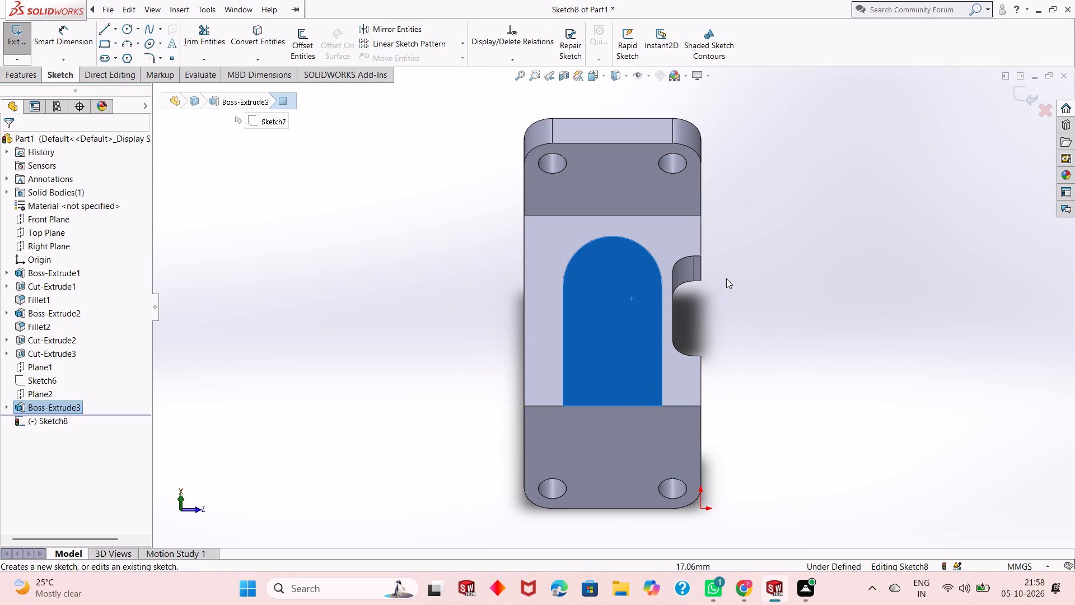
pyautogui.click(727, 278)
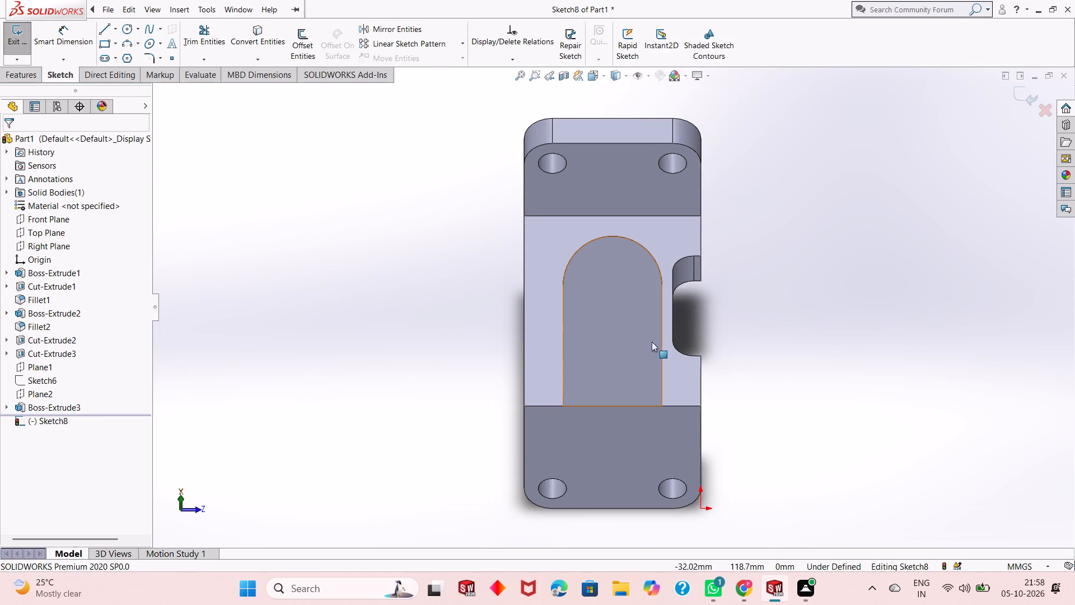
# Draw a circle about 40 mm in diameter on the boss face, centred on the centre of its rounded end.
pyautogui.scroll(-1, 614, 345)
pyautogui.scroll(1, 615, 345)
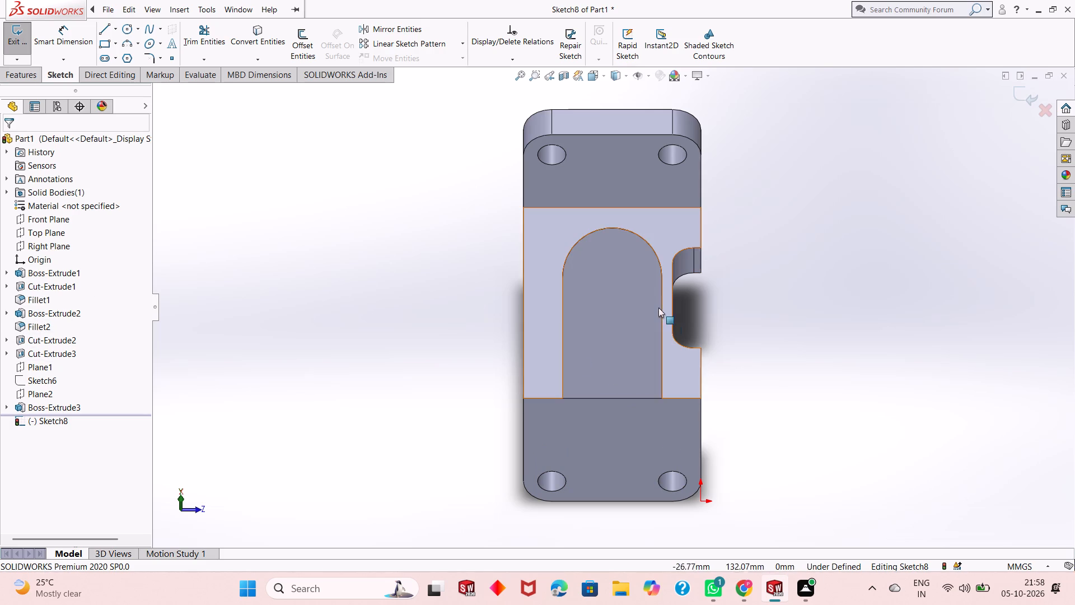
pyautogui.click(623, 288)
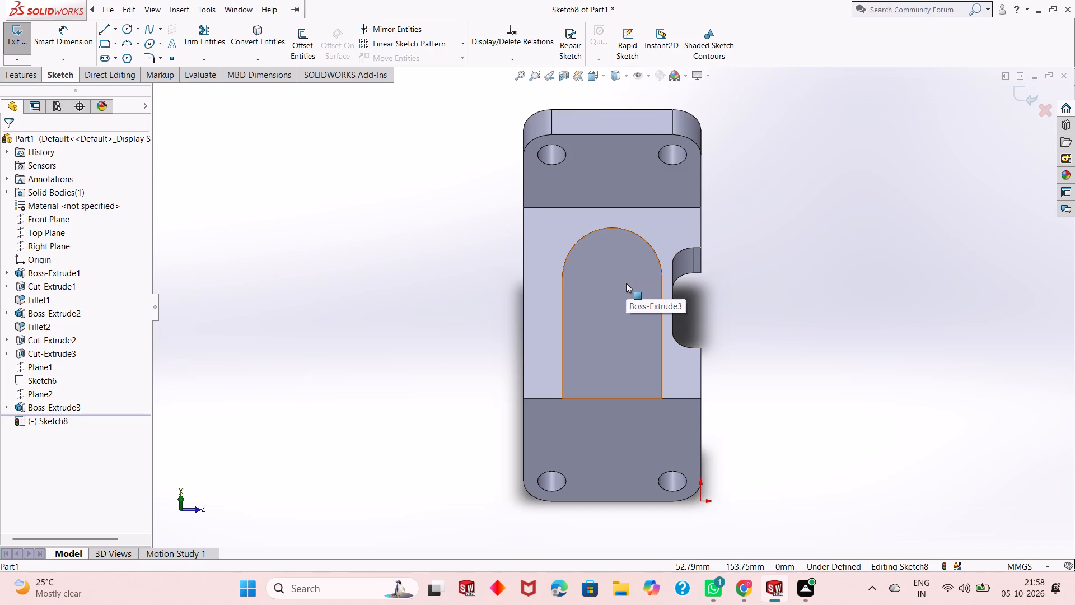
pyautogui.scroll(-1, 626, 283)
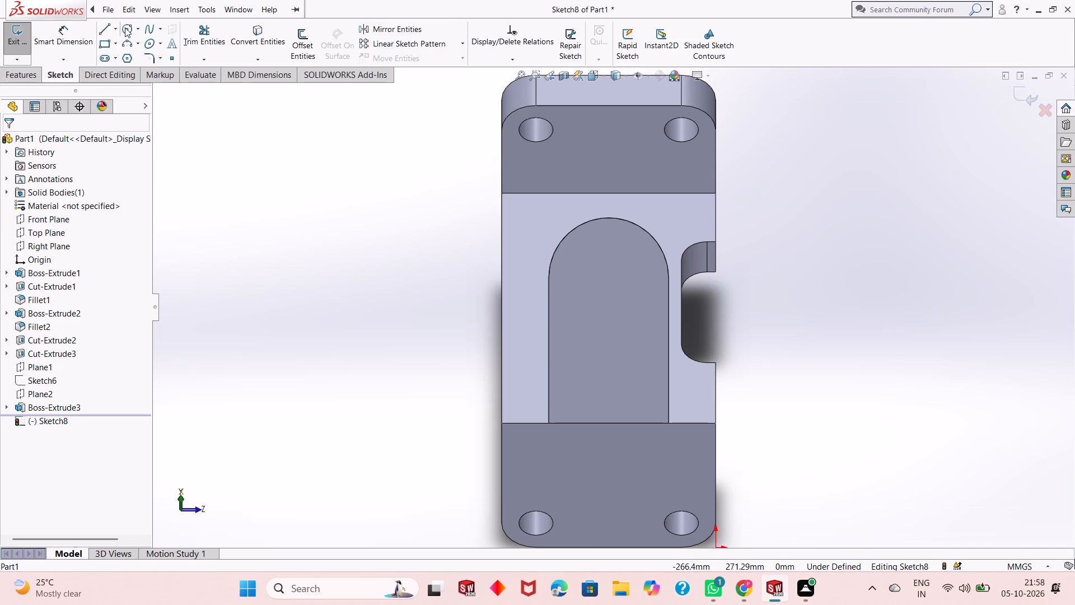
pyautogui.click(126, 28)
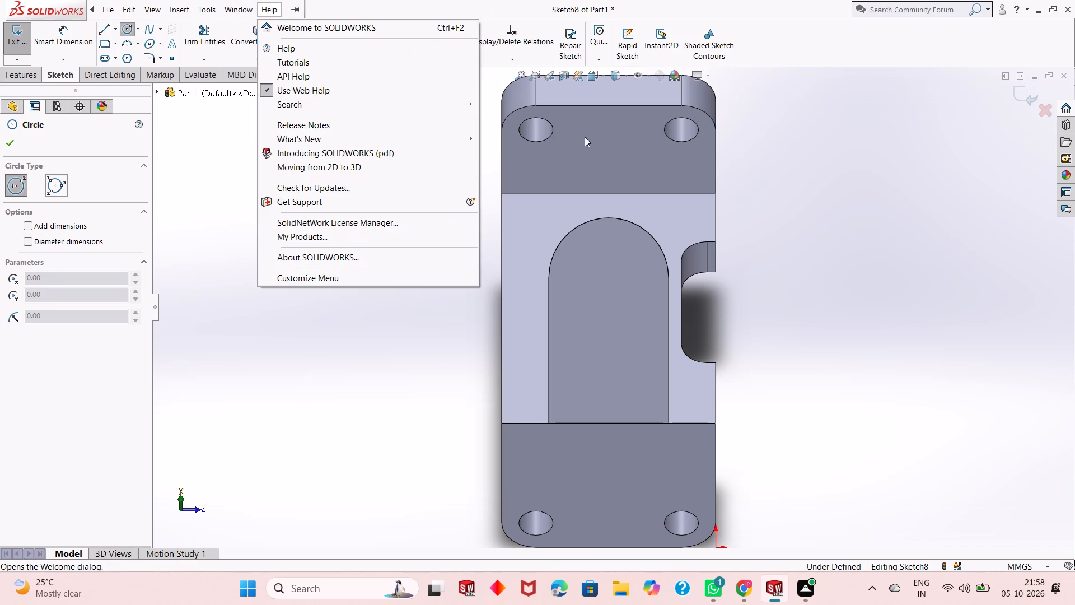
pyautogui.click(133, 25)
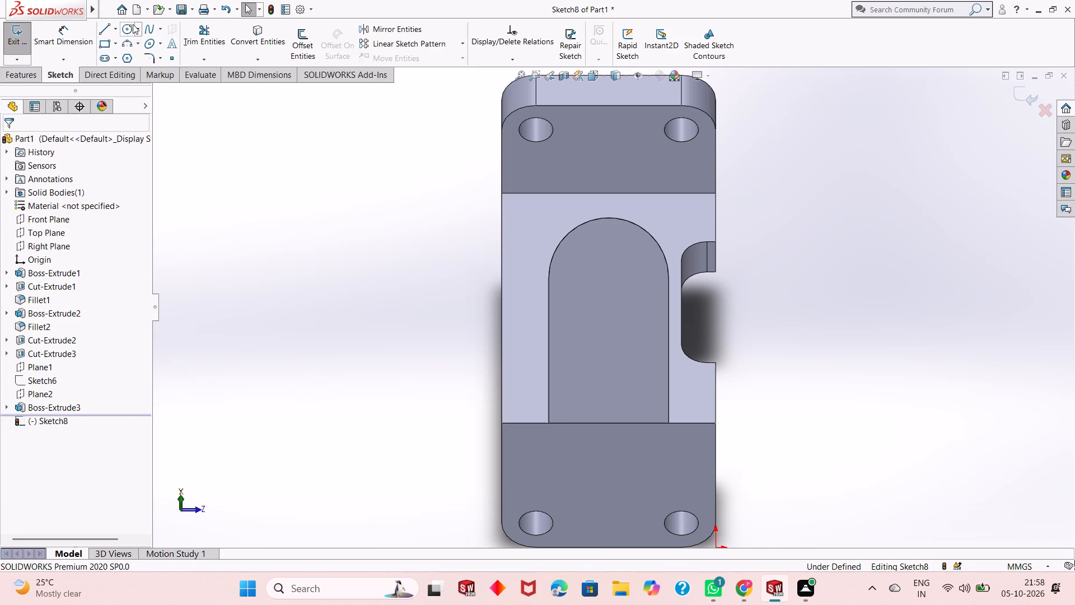
pyautogui.click(125, 26)
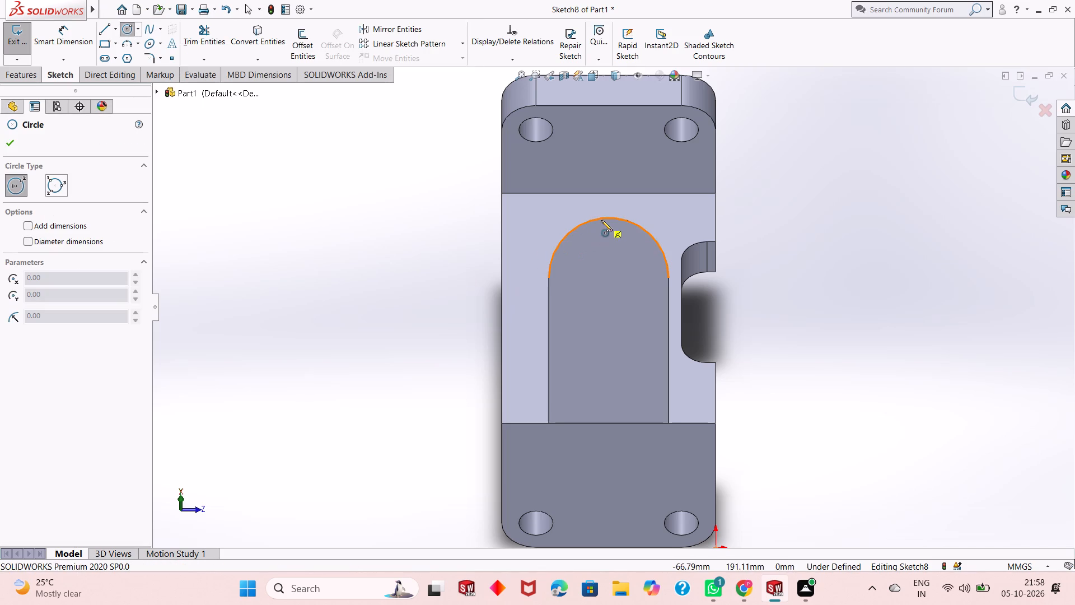
pyautogui.click(609, 277)
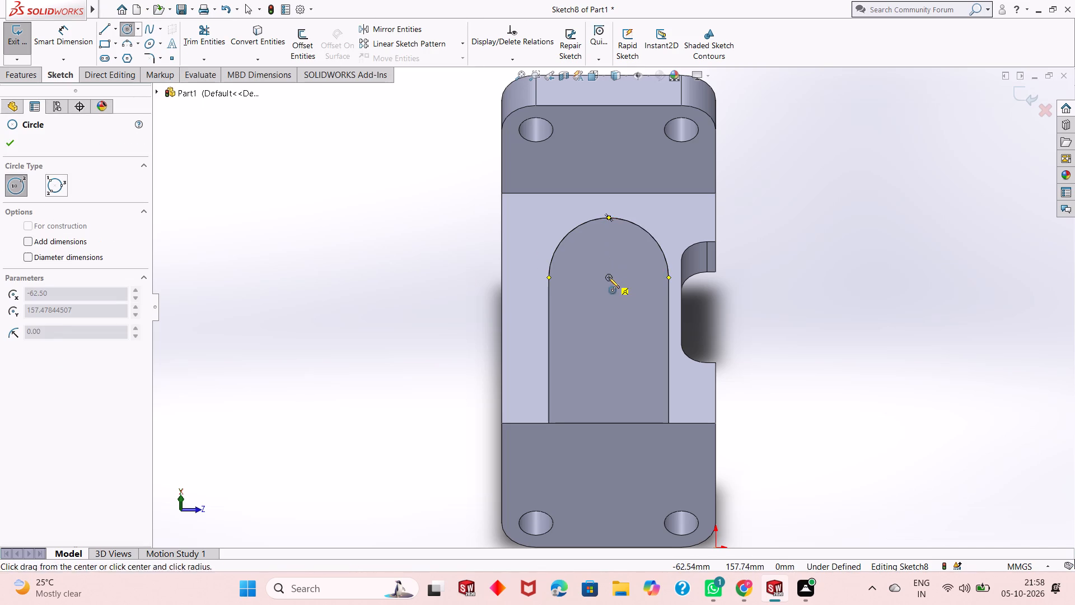
pyautogui.click(616, 244)
pyautogui.rightClick(261, 234)
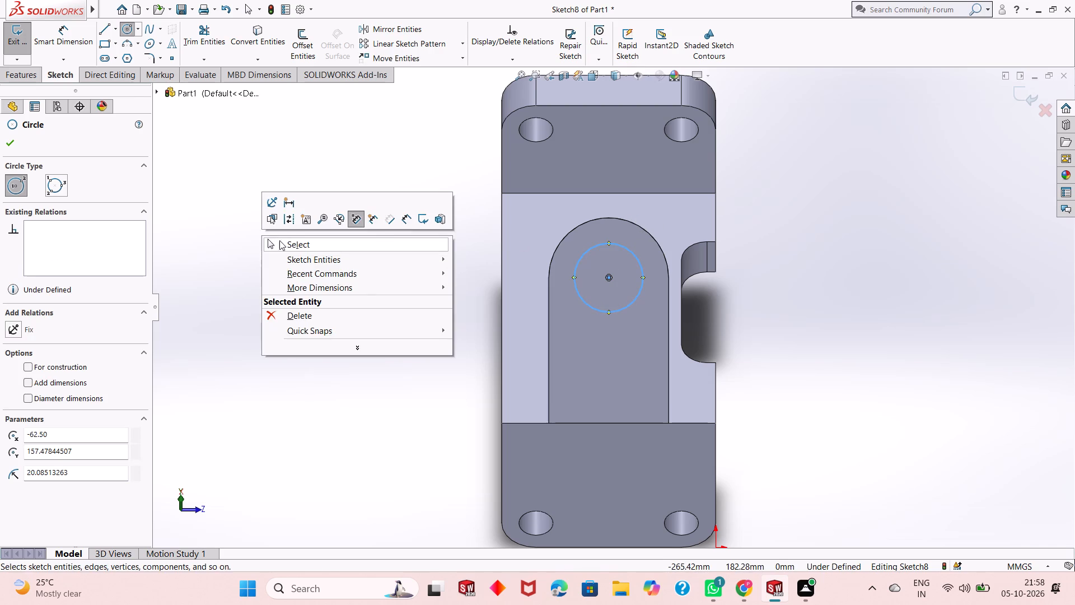
pyautogui.click(285, 243)
# Dimension the circle's diameter as 24 mm.
pyautogui.click(57, 32)
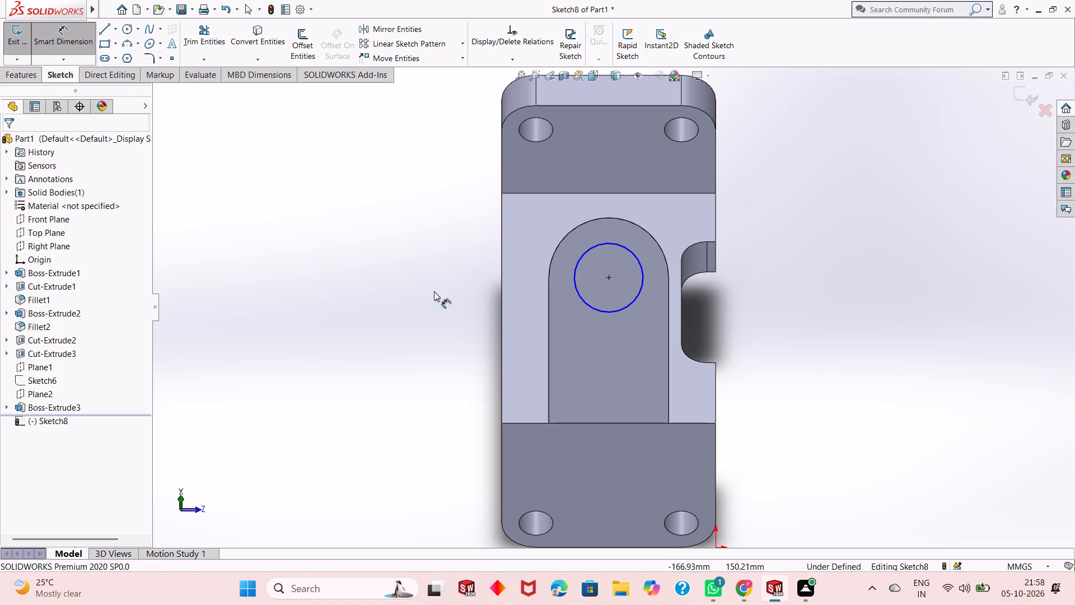
pyautogui.click(592, 308)
pyautogui.click(406, 421)
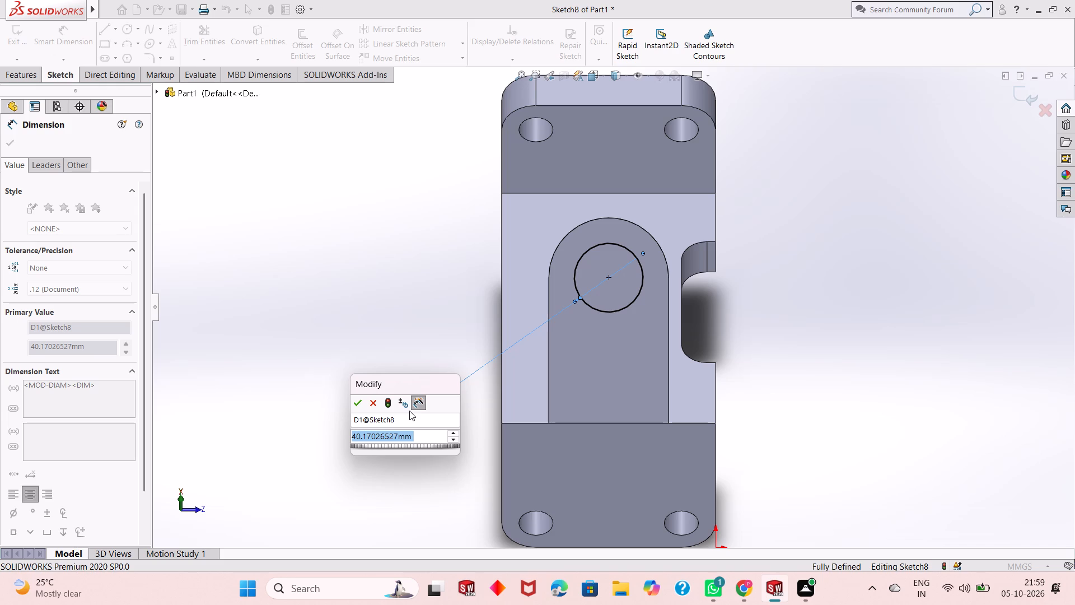
pyautogui.write('24')
pyautogui.press('Return')
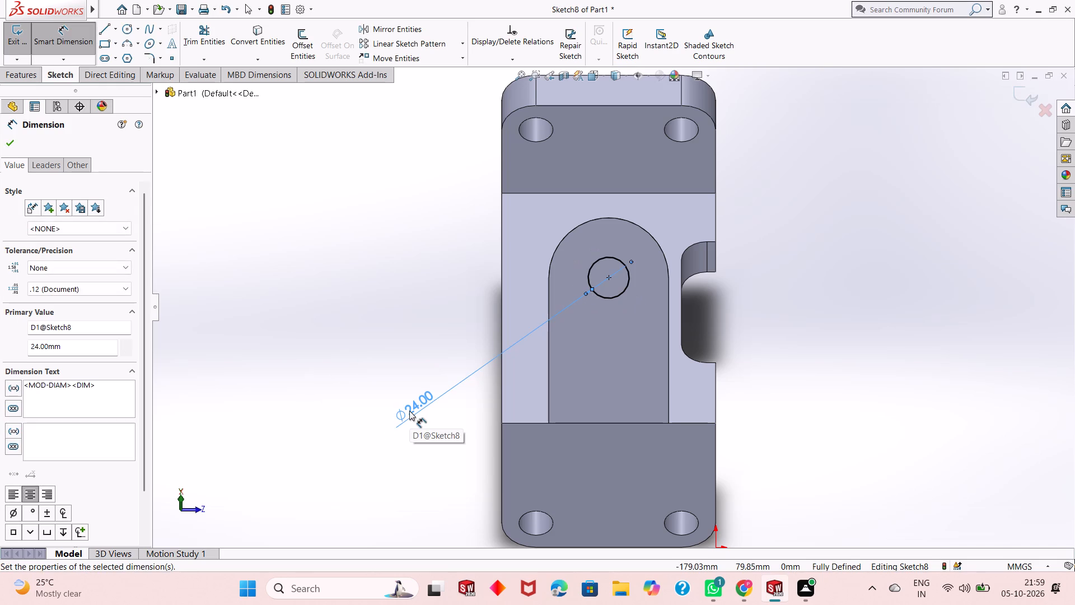
# Set the diameter of the circle on the boss face to 48 mm.
pyautogui.doubleClick(409, 411)
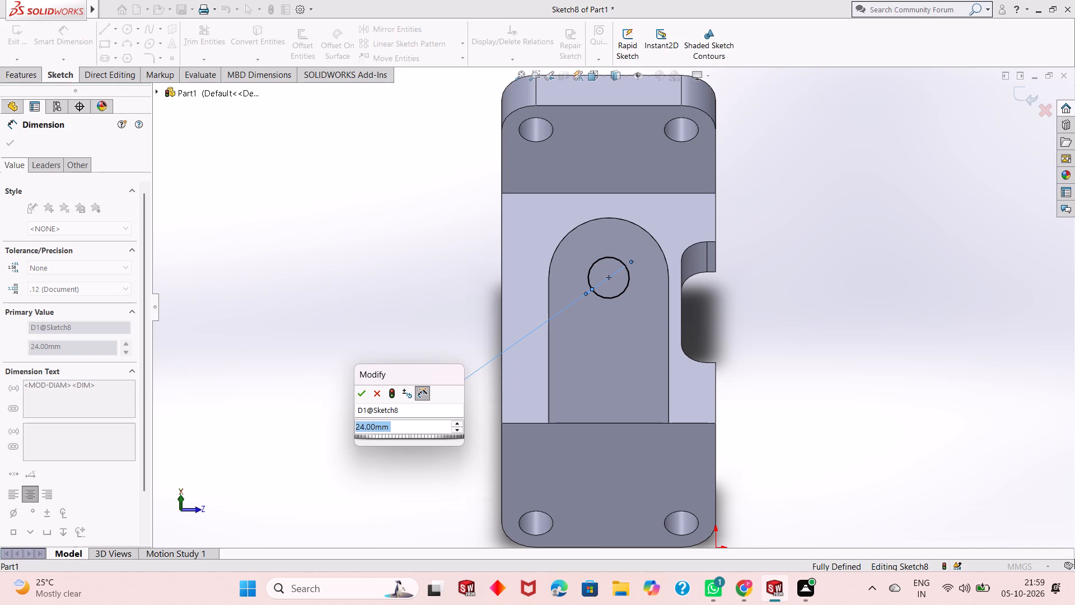
pyautogui.write('48')
pyautogui.press('Return')
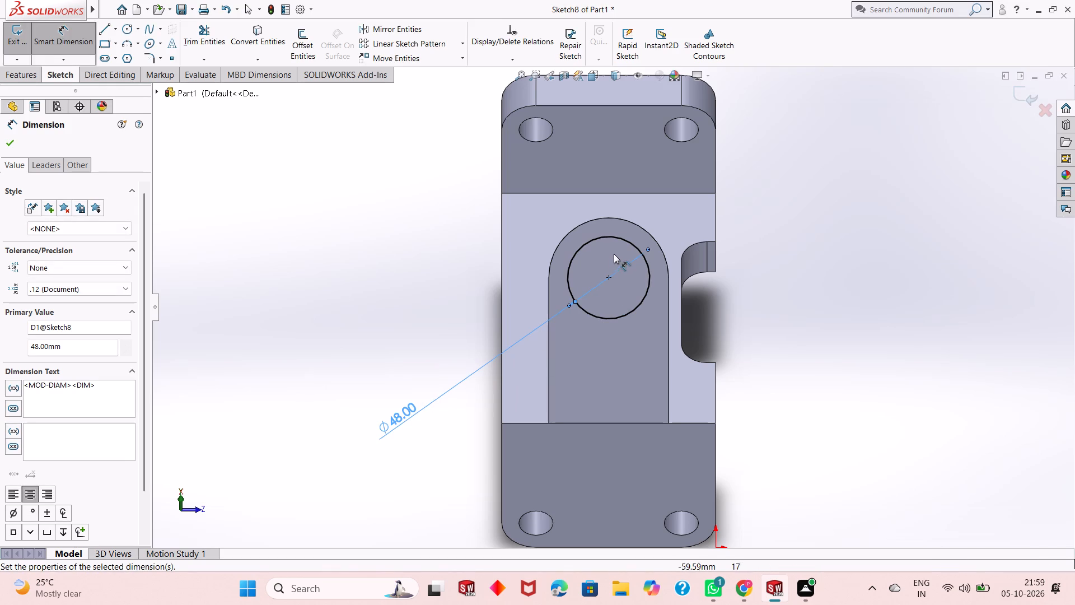
# Sketch a narrow upright corner rectangle about 26 mm wide and 149 mm long, running through the circle and past the boss's lower edge.
pyautogui.moveTo(838, 353); pyautogui.dragTo(814, 341, button='middle')
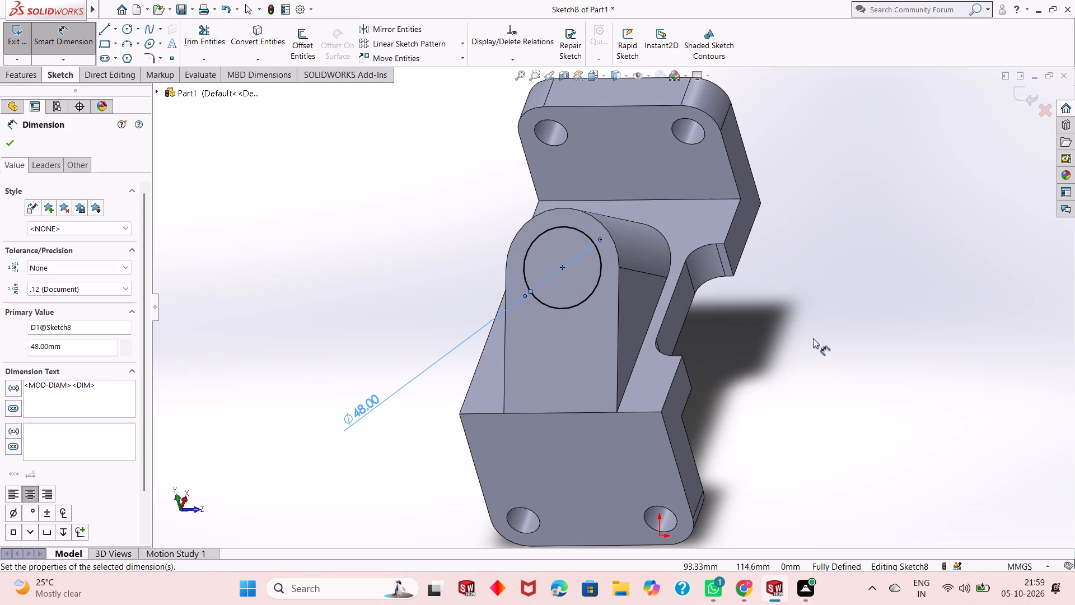
pyautogui.moveTo(791, 347); pyautogui.dragTo(805, 343, button='middle')
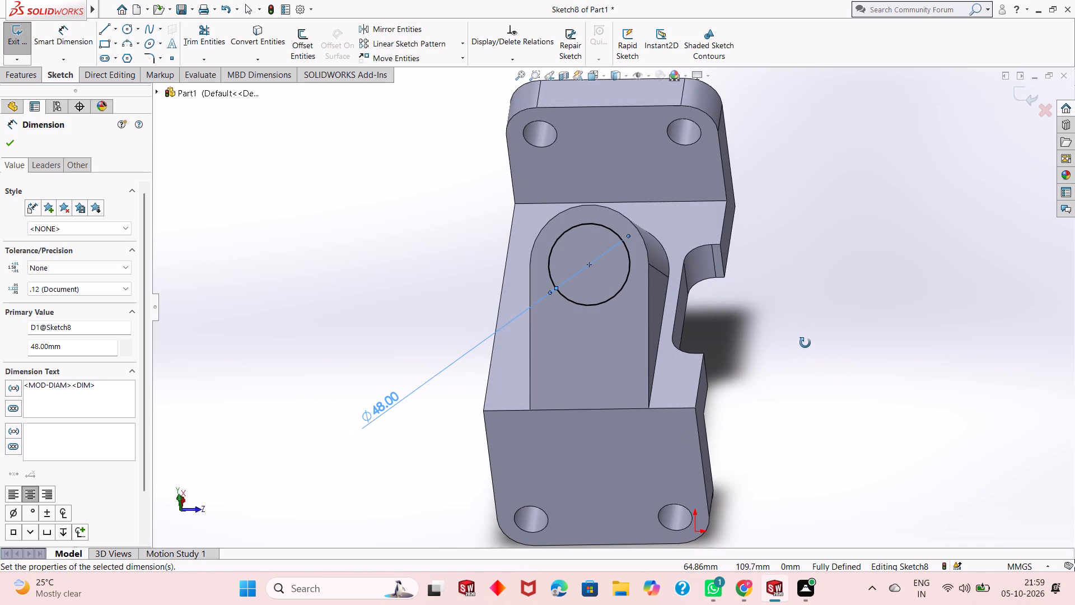
pyautogui.moveTo(805, 343); pyautogui.dragTo(800, 346, button='middle')
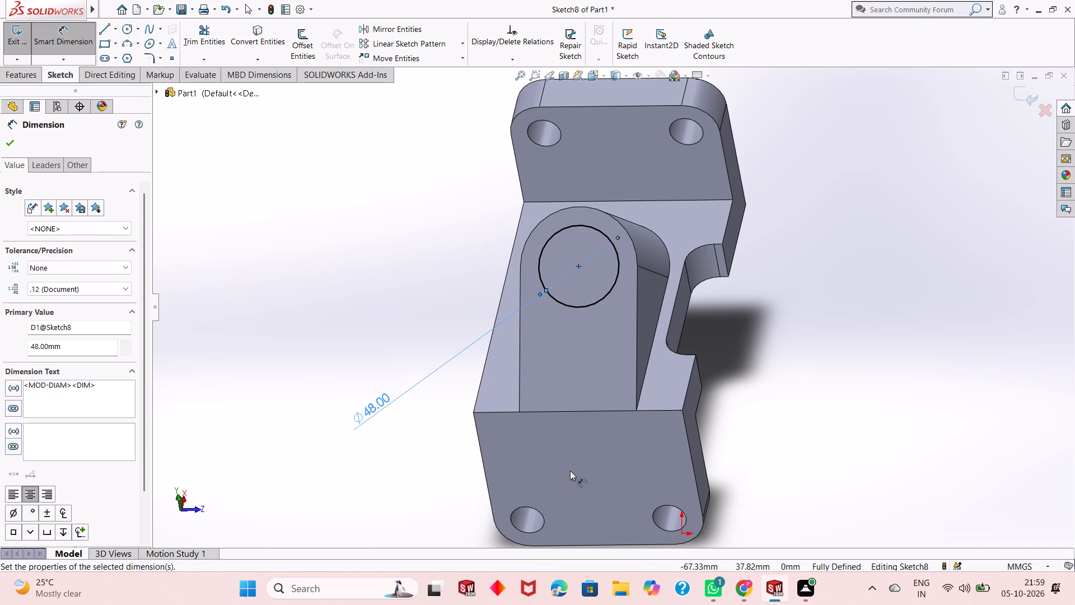
pyautogui.scroll(1, 651, 309)
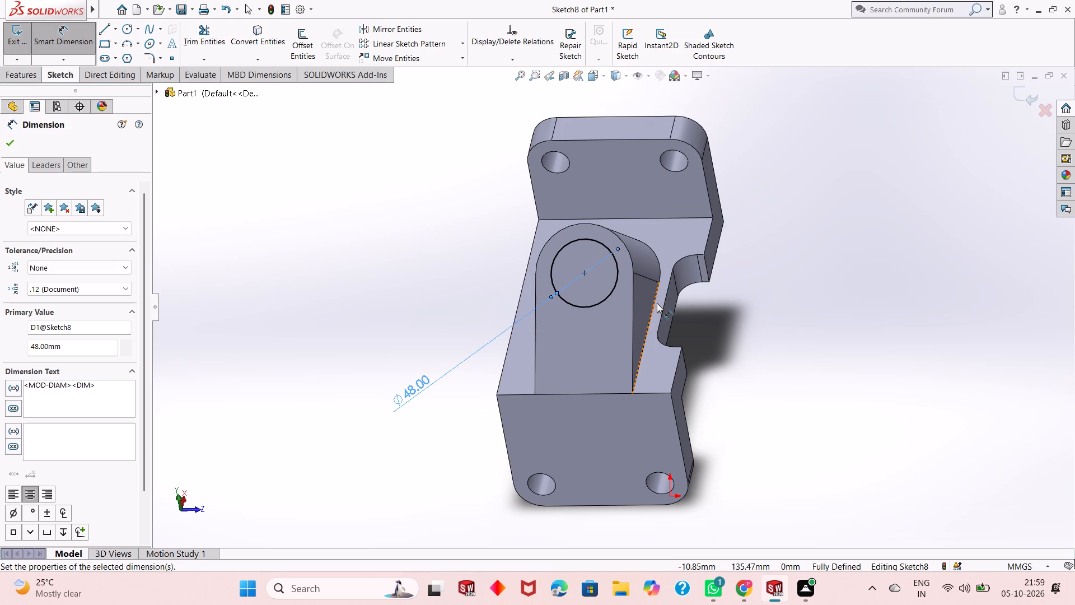
pyautogui.hotkey('ctrl', '8')
pyautogui.scroll(-2, 718, 297)
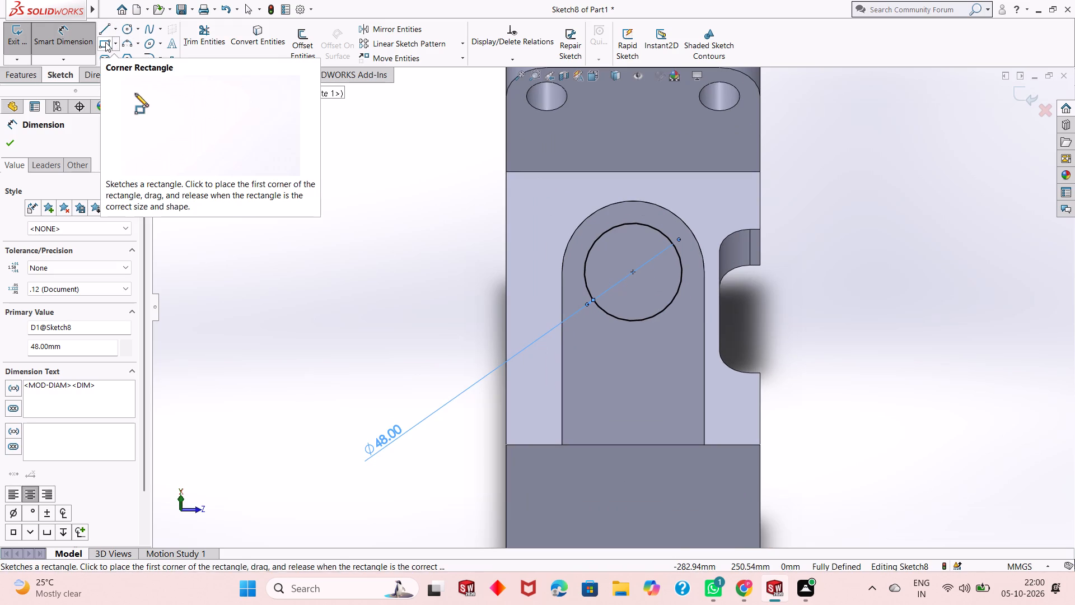
pyautogui.click(105, 41)
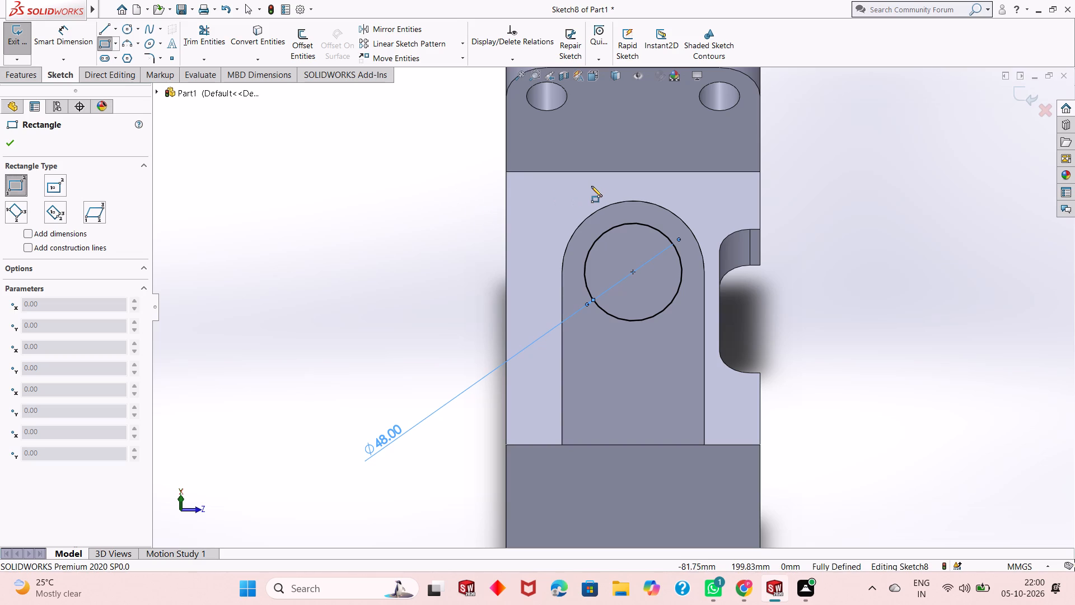
pyautogui.click(610, 189)
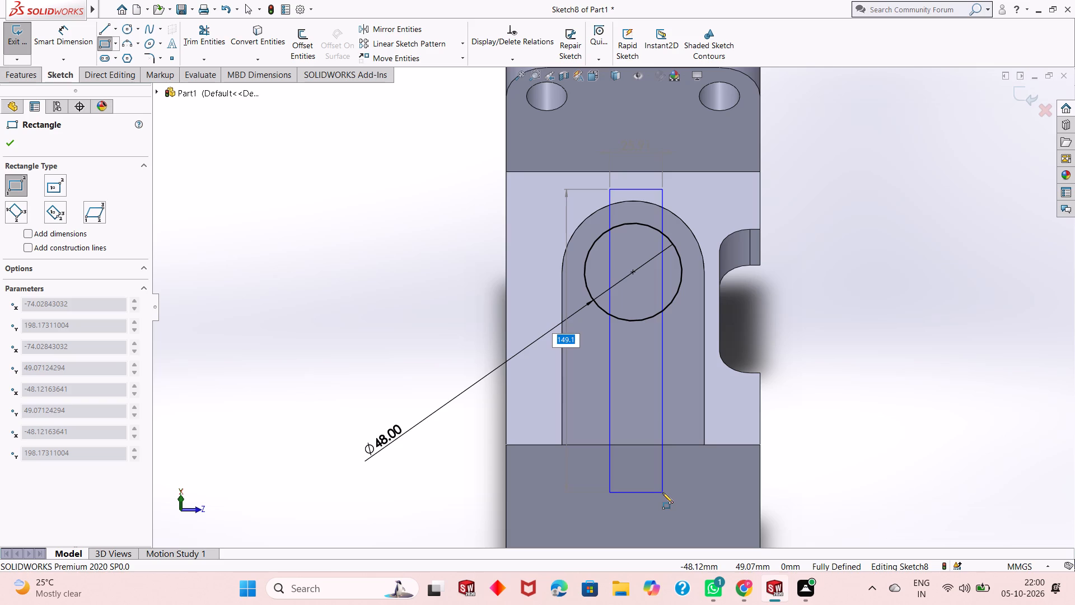
pyautogui.click(662, 492)
pyautogui.rightClick(356, 311)
pyautogui.click(379, 318)
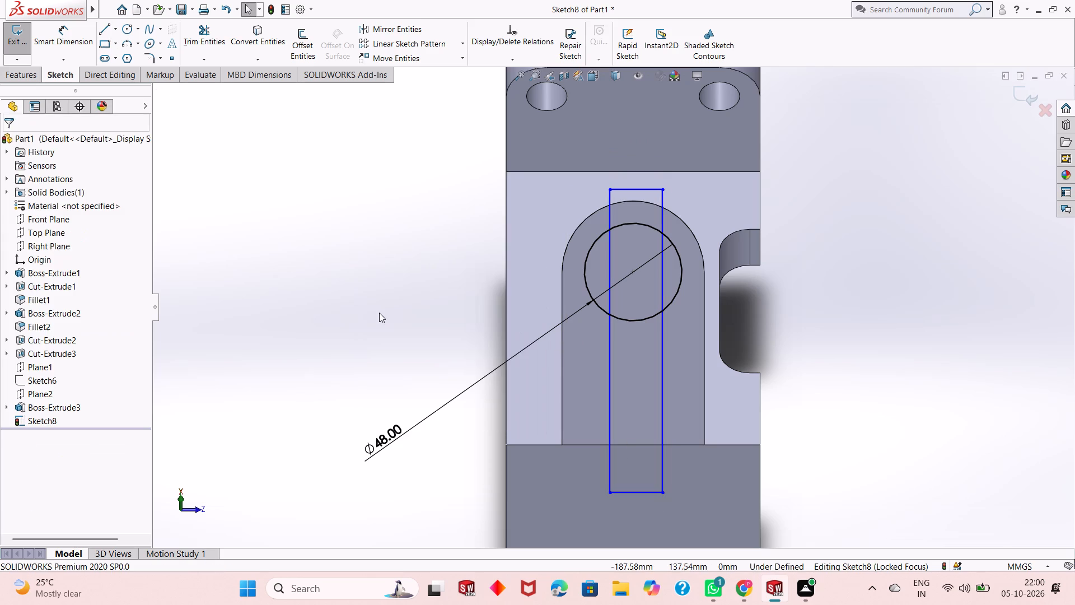
# Dimension the rectangle's lower short side as 14 mm.
pyautogui.click(47, 41)
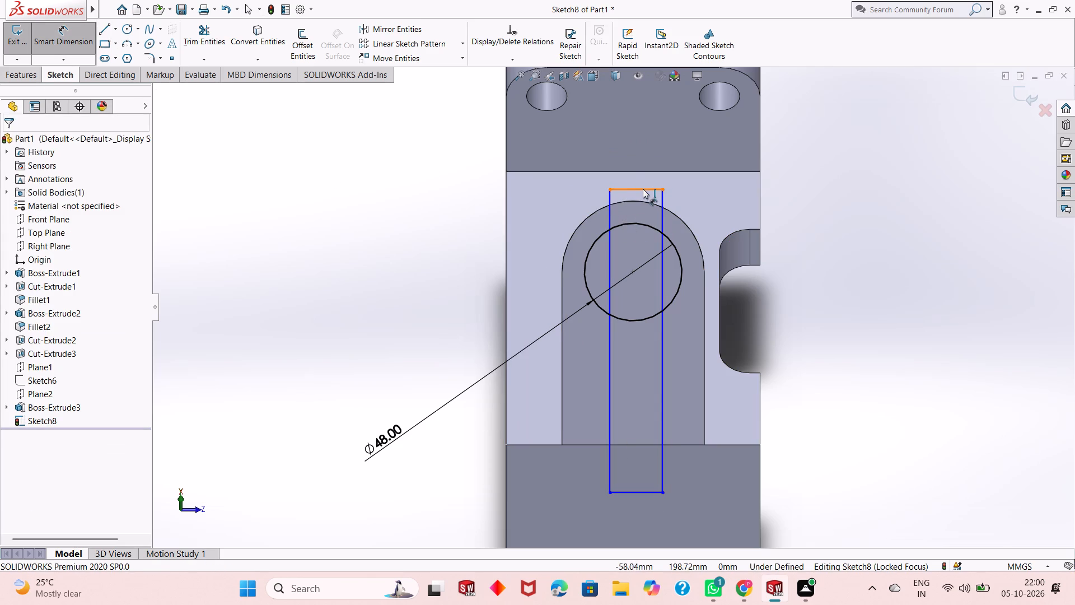
pyautogui.click(651, 490)
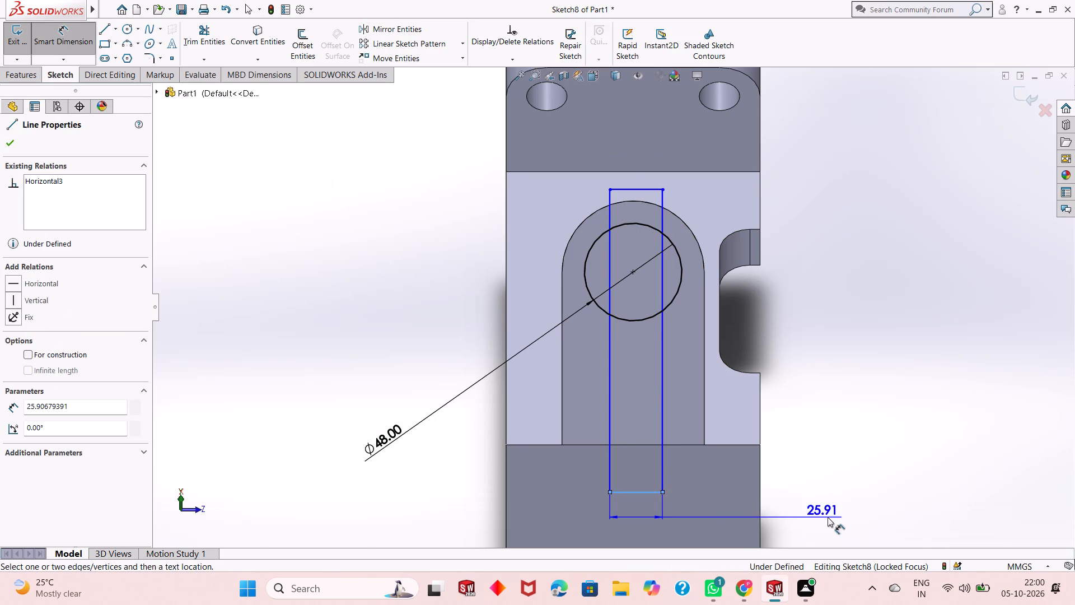
pyautogui.click(829, 517)
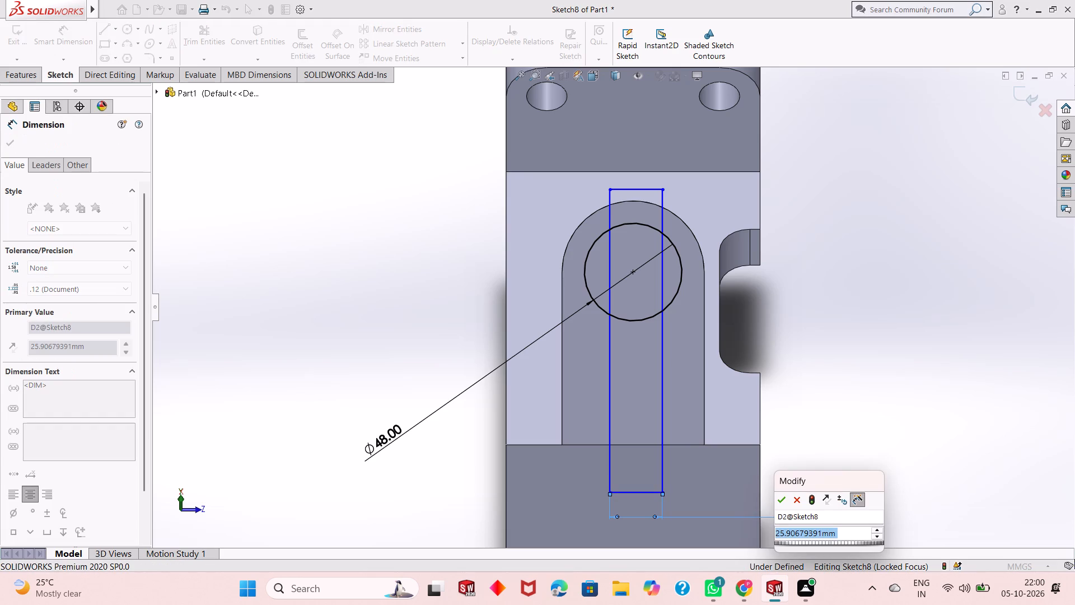
pyautogui.write('14')
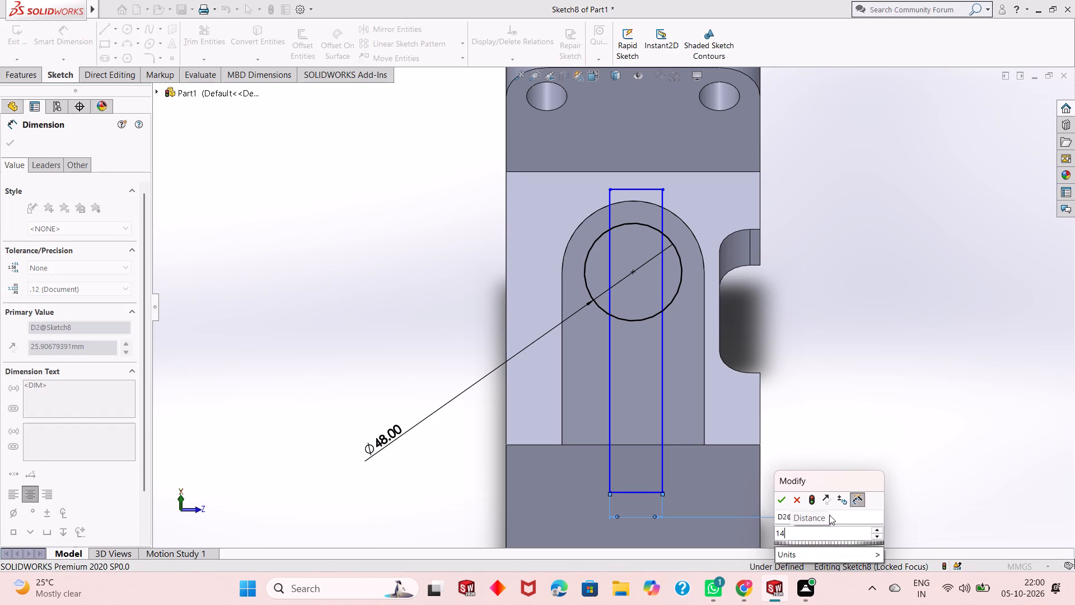
pyautogui.press('Return')
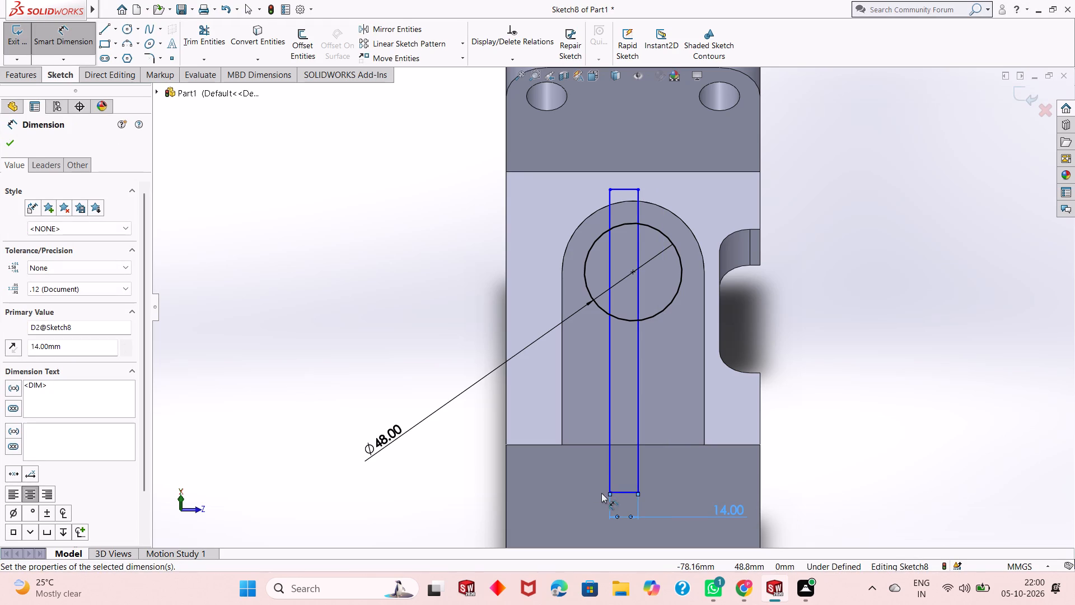
# Dimension the horizontal distance from the rectangle's lower-left corner to the circle's centre as 7 mm, centring the rectangle on the circle.
pyautogui.click(610, 491)
pyautogui.click(631, 273)
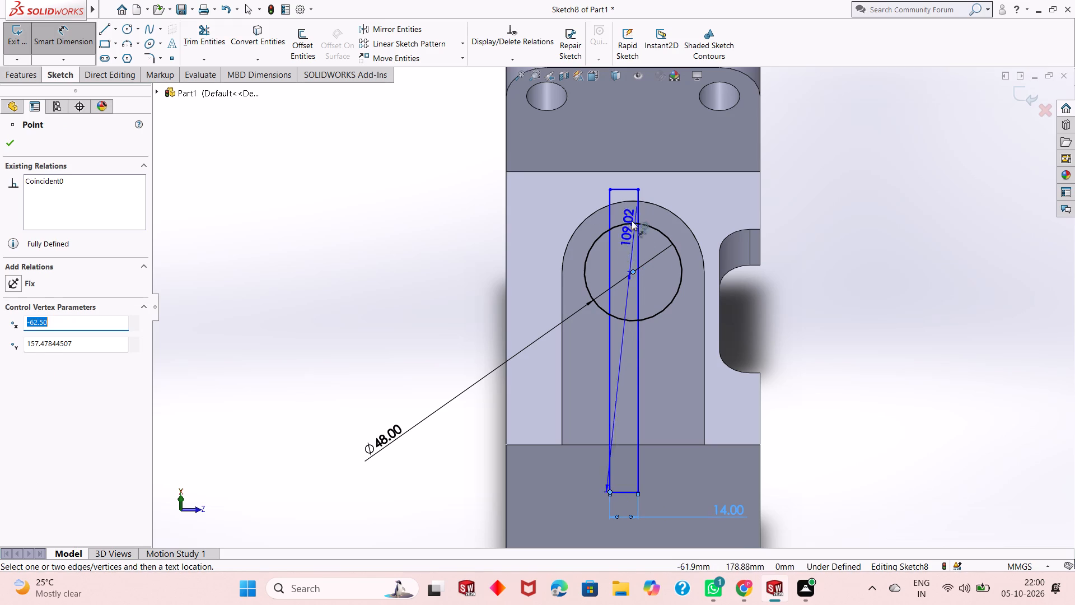
pyautogui.click(629, 217)
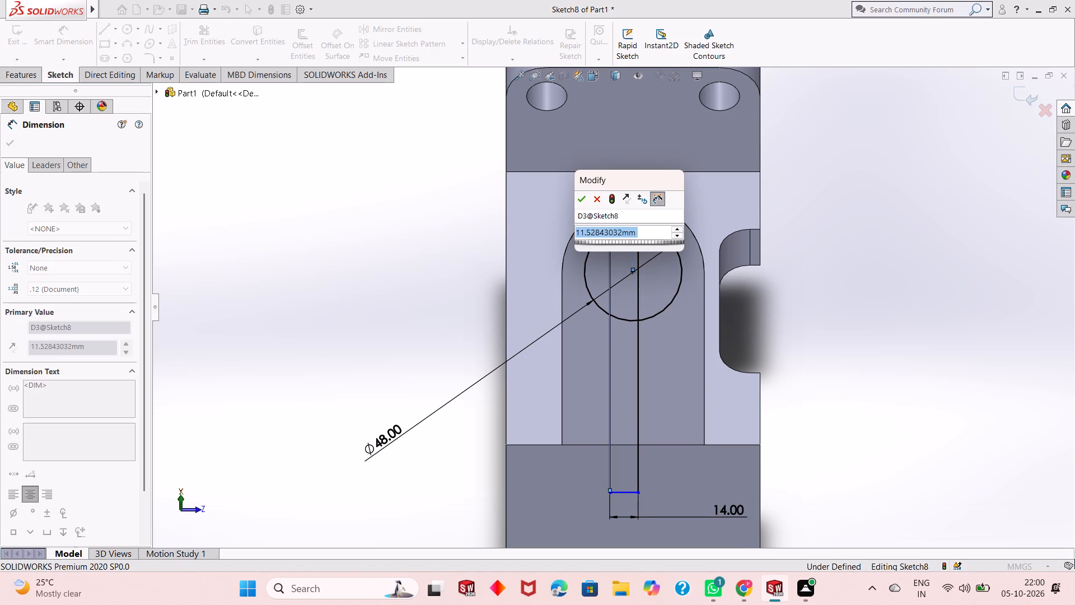
pyautogui.press('7')
pyautogui.press('Return')
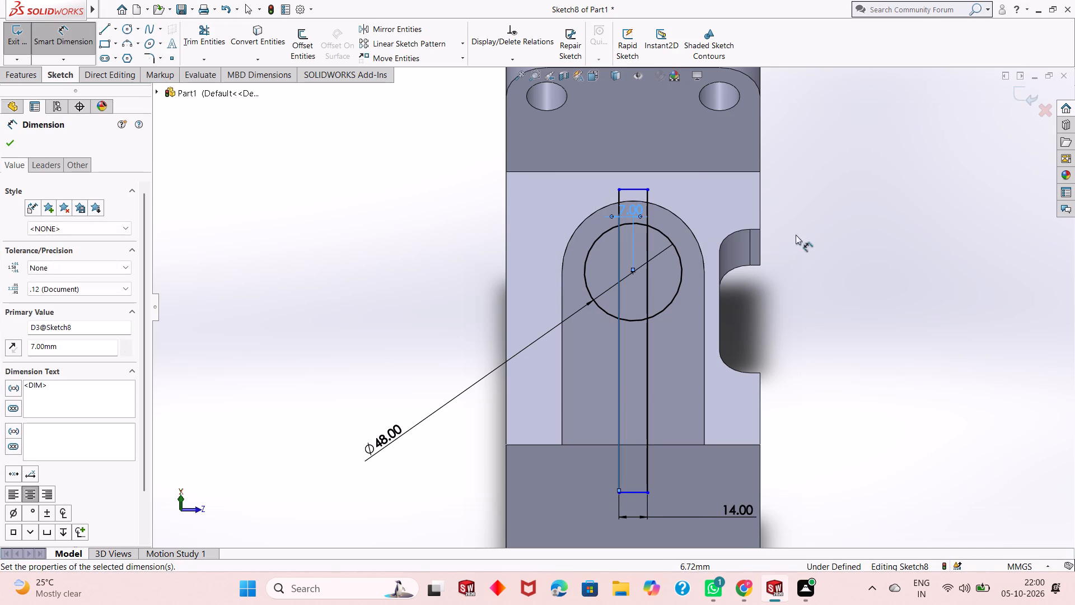
pyautogui.rightClick(818, 224)
pyautogui.click(829, 260)
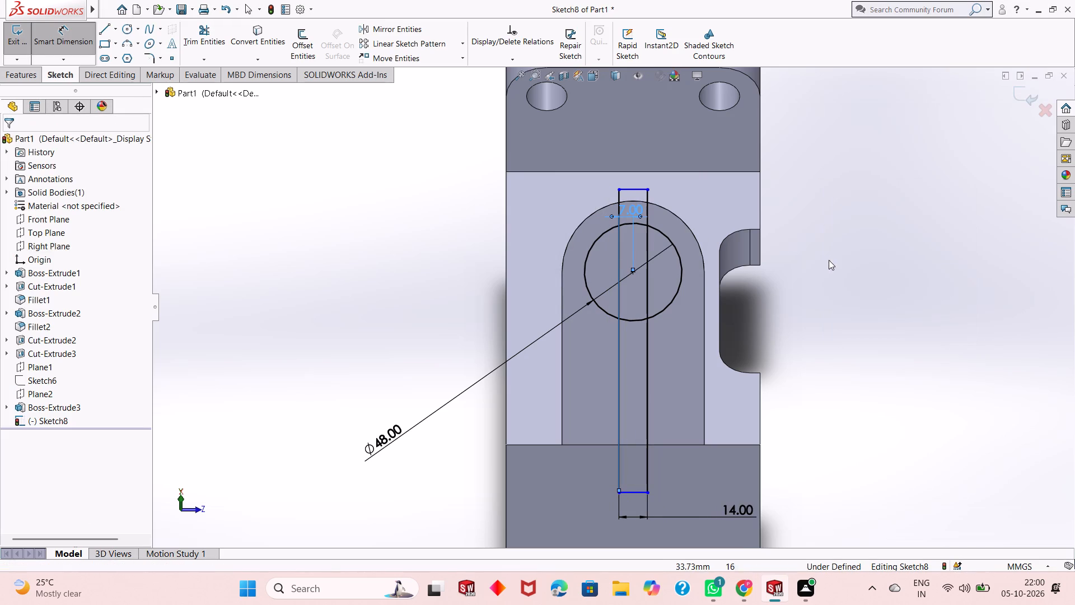
# Dimension the rectangle's long side as 140 mm.
pyautogui.click(45, 39)
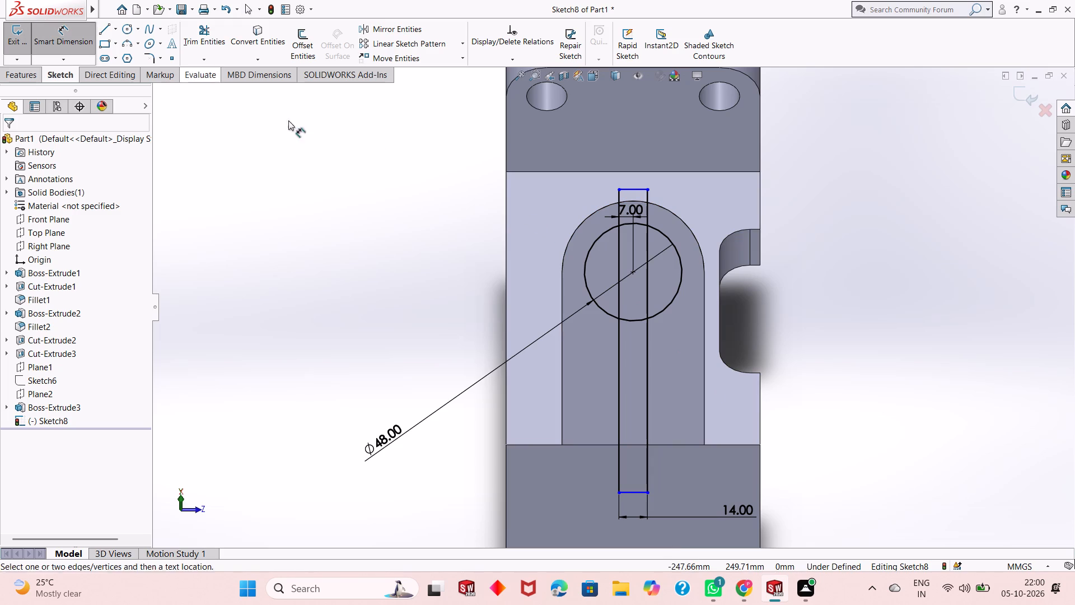
pyautogui.click(650, 362)
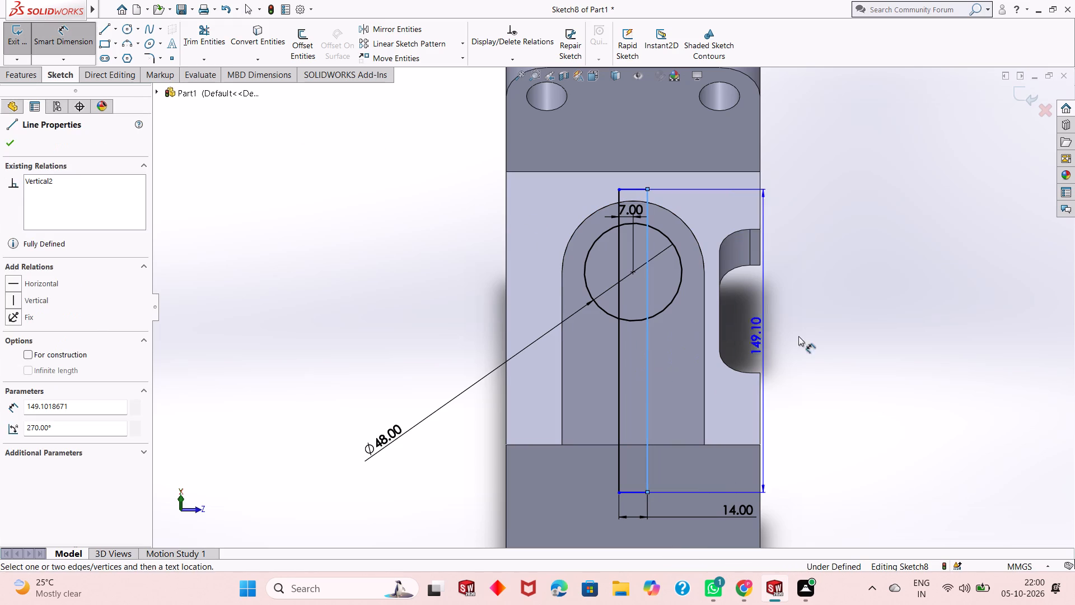
pyautogui.click(818, 336)
pyautogui.write('140')
pyautogui.press('Return')
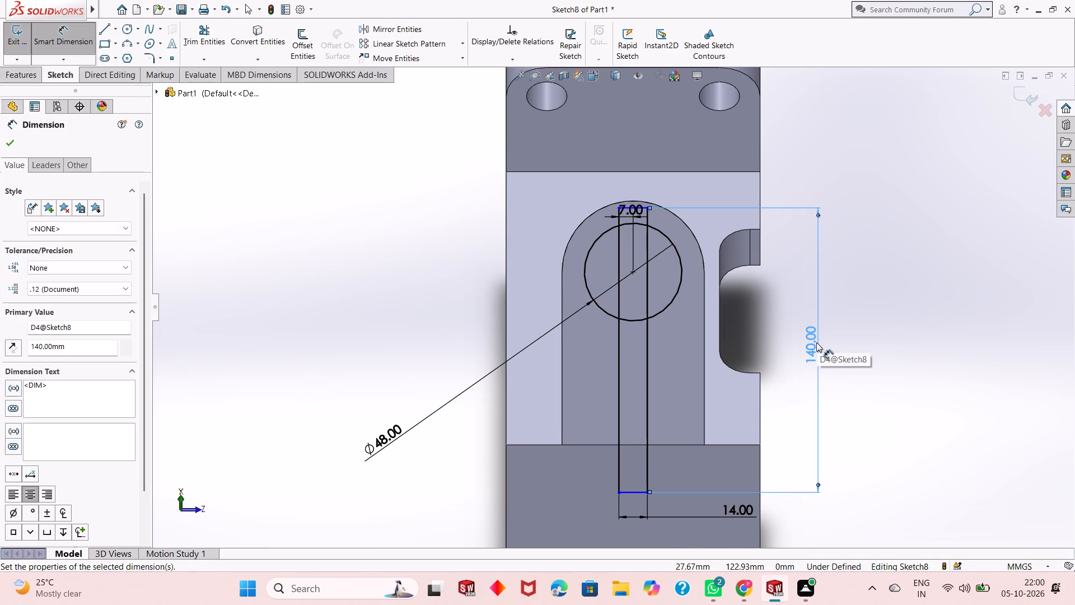
# Undo the 140 mm length entry and set the rectangle's long-side dimension to 148 mm.
pyautogui.hotkey('ctrl', 'z')
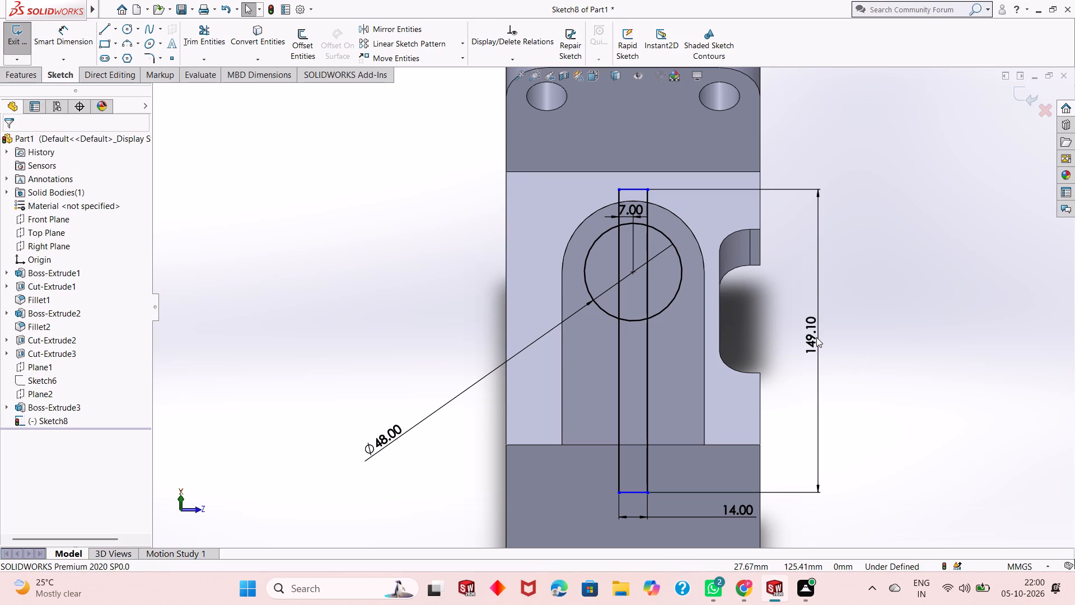
pyautogui.doubleClick(812, 336)
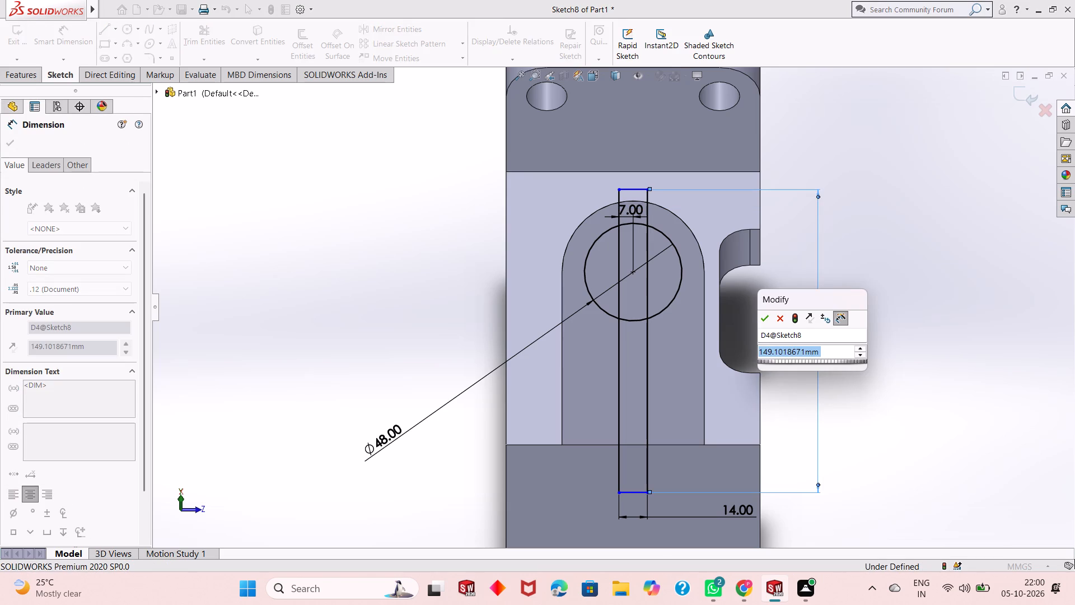
pyautogui.write('414')
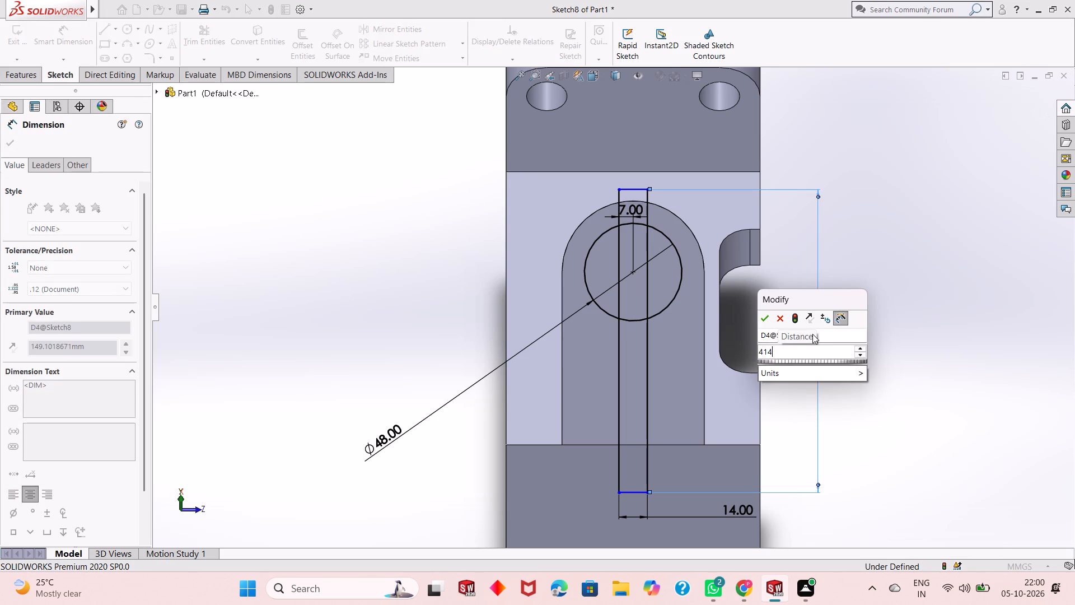
pyautogui.press('BackSpace')
pyautogui.press('BackSpace')
pyautogui.press('BackSpace')
pyautogui.press('BackSpace')
pyautogui.write('148')
pyautogui.press('Return')
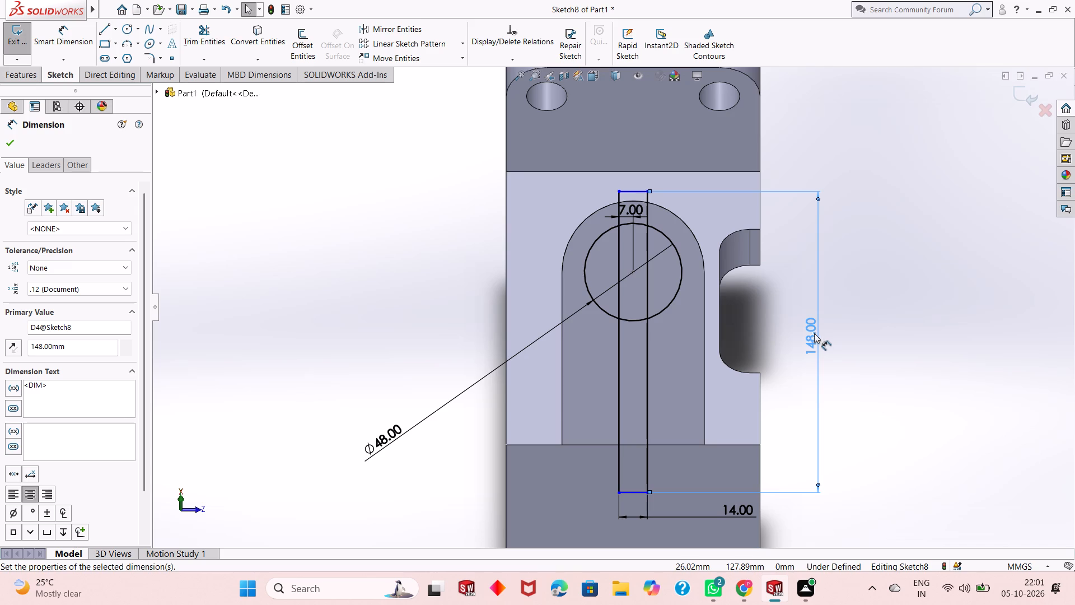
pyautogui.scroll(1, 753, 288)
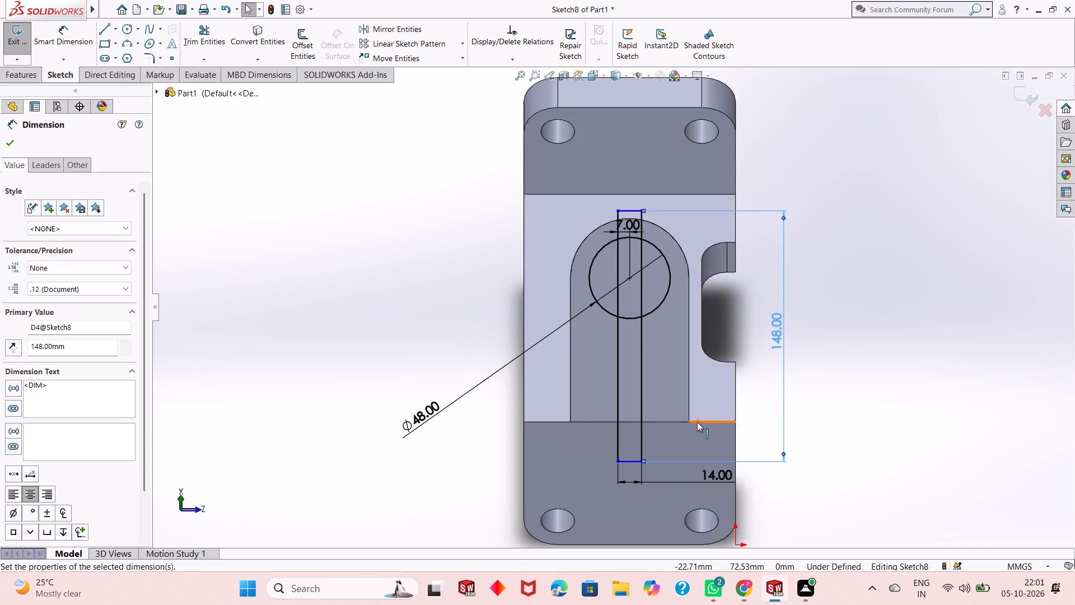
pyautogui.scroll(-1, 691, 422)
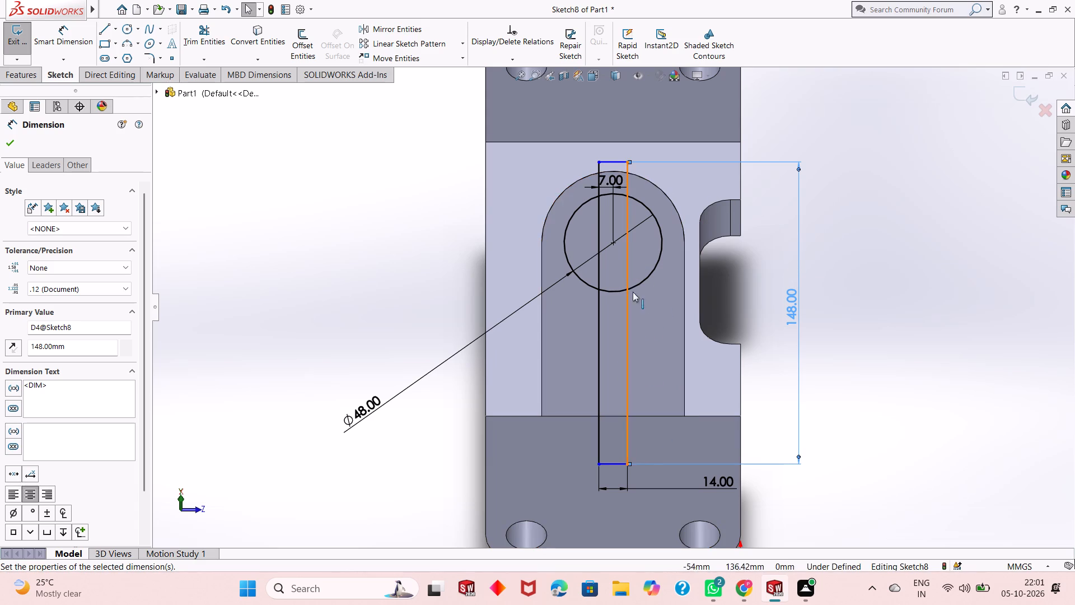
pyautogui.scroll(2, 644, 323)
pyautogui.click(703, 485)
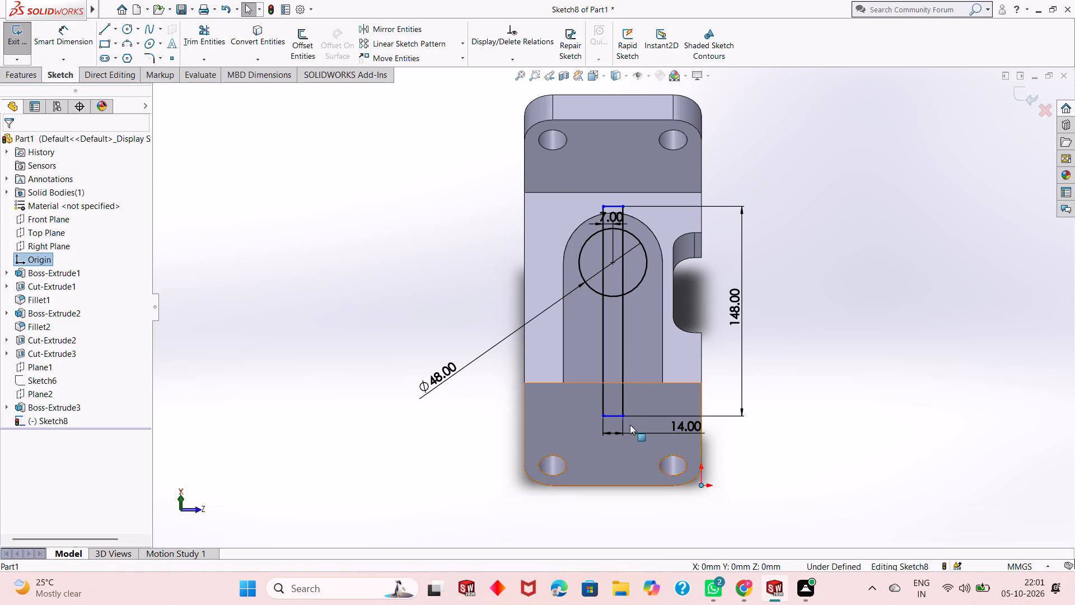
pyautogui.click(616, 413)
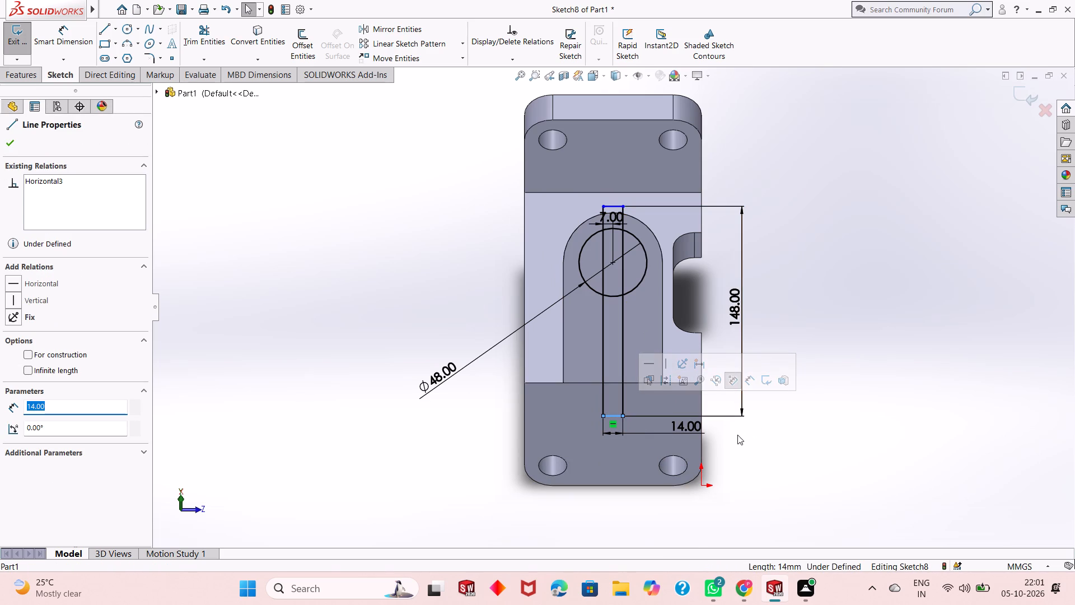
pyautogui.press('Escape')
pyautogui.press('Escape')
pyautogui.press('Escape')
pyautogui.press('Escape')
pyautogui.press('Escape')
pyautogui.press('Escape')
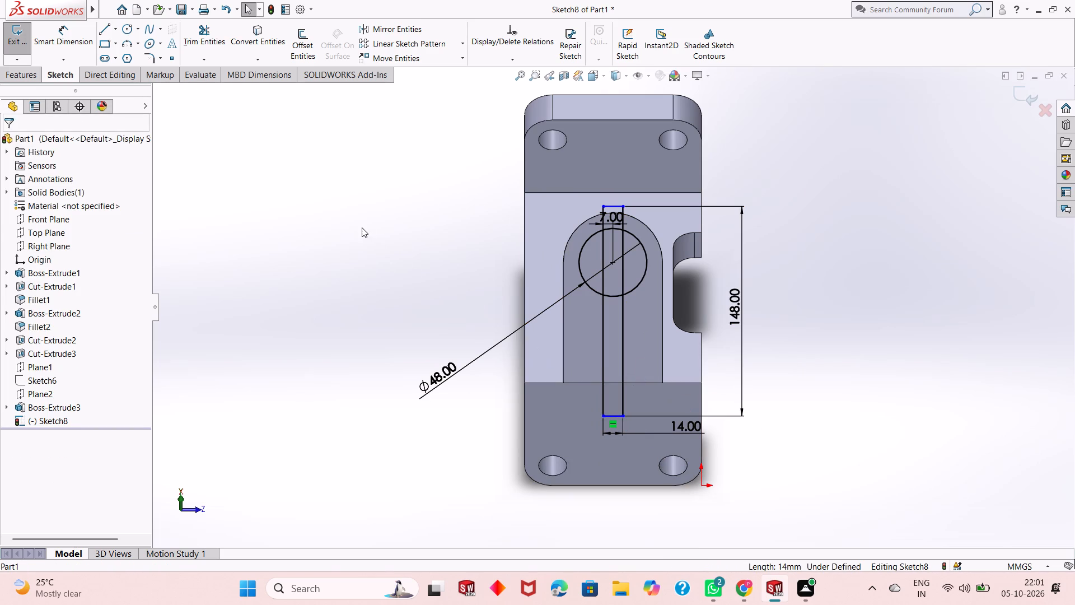
# Dimension the vertical distance from the rectangle's lower short side to the origin, accepting the distance as drawn.
pyautogui.click(76, 38)
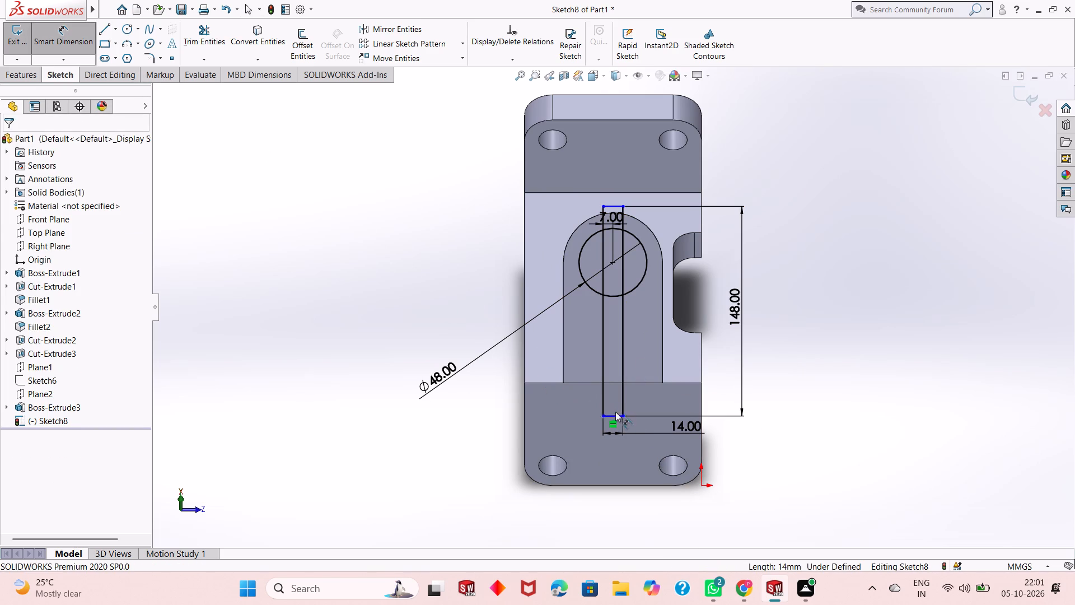
pyautogui.click(617, 413)
pyautogui.click(699, 483)
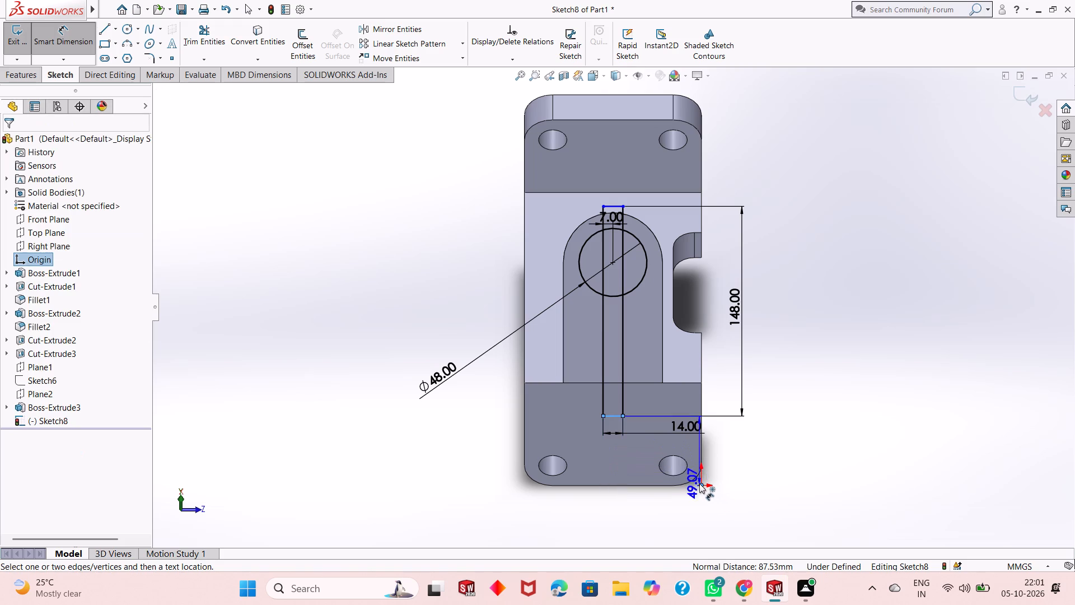
pyautogui.click(750, 470)
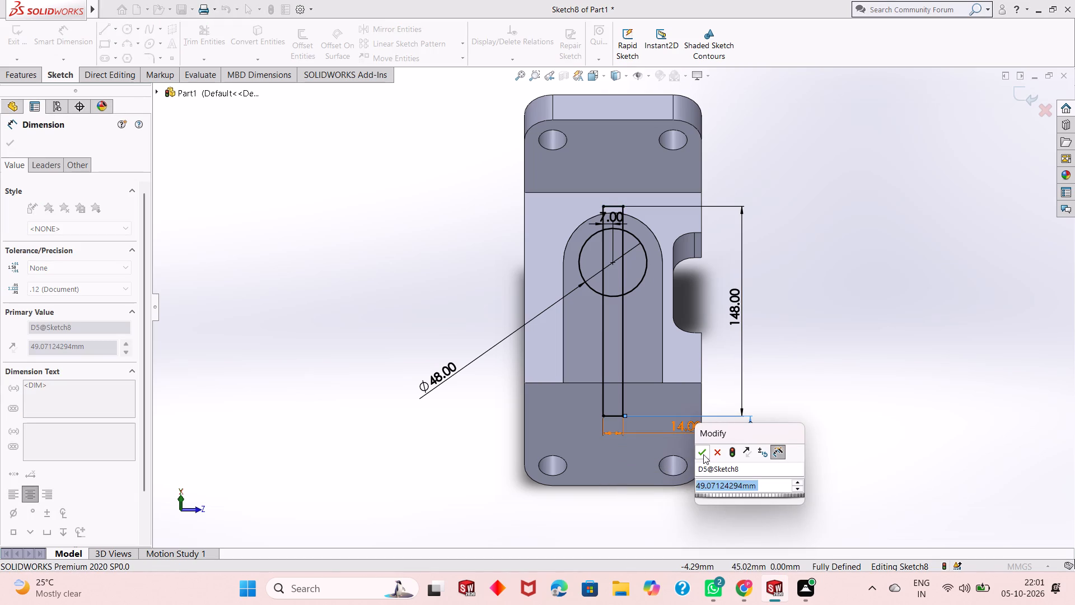
pyautogui.click(704, 454)
pyautogui.rightClick(784, 366)
pyautogui.moveTo(816, 404); pyautogui.dragTo(815, 409)
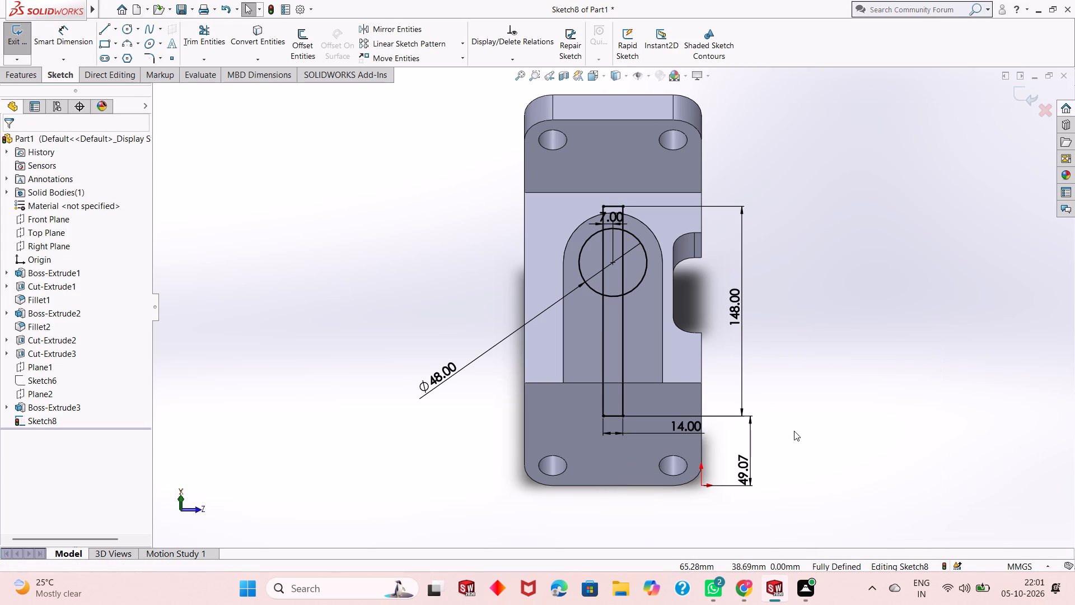
# Examine how the circle and long rectangle sit on the inclined boss face from several angles.
pyautogui.scroll(1, 793, 434)
pyautogui.scroll(-2, 792, 430)
pyautogui.scroll(1, 791, 429)
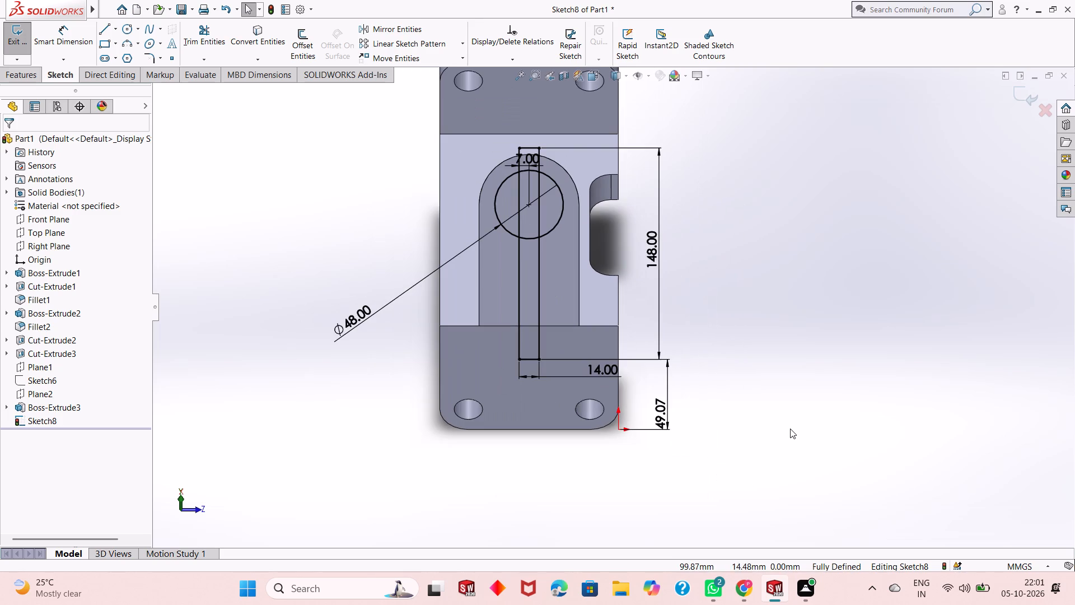
pyautogui.scroll(-3, 805, 356)
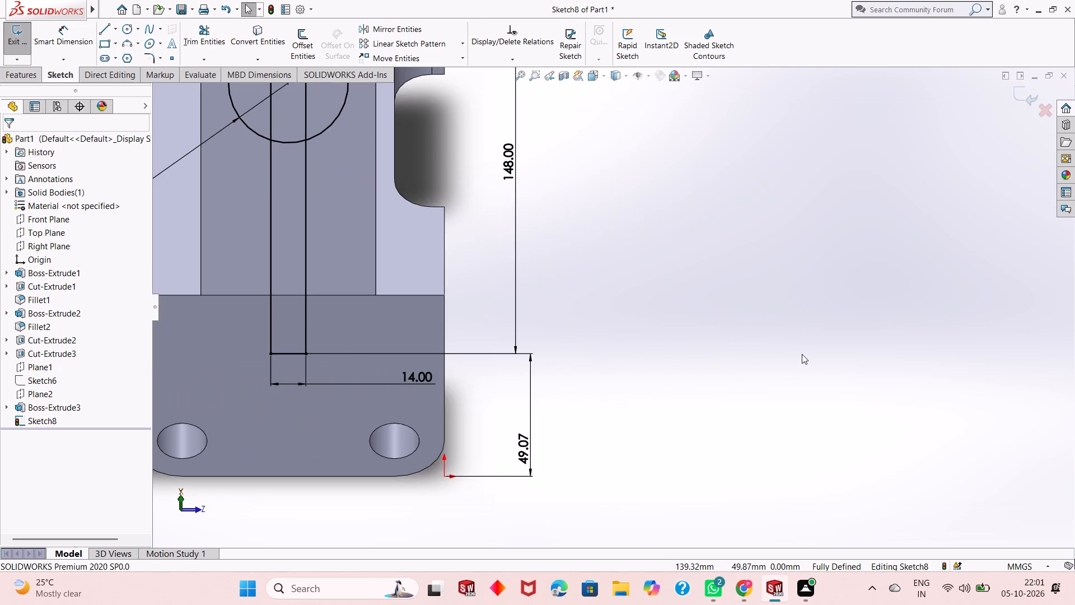
pyautogui.scroll(4, 802, 354)
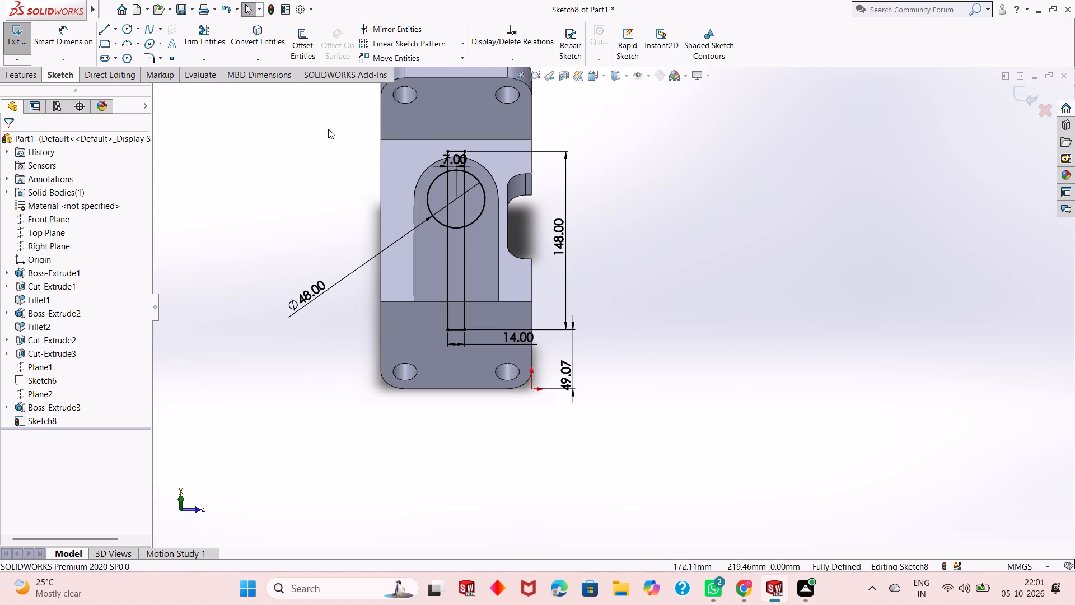
pyautogui.scroll(1, 334, 151)
pyautogui.scroll(1, 502, 52)
pyautogui.scroll(2, 473, 108)
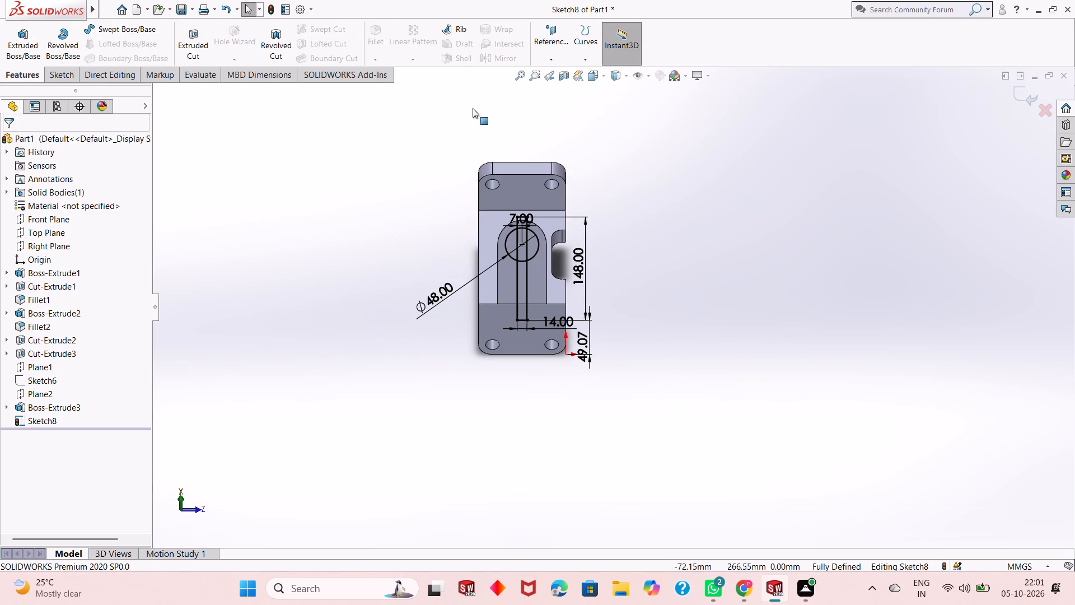
pyautogui.scroll(-1, 527, 200)
pyautogui.scroll(-1, 531, 260)
pyautogui.scroll(-1, 714, 320)
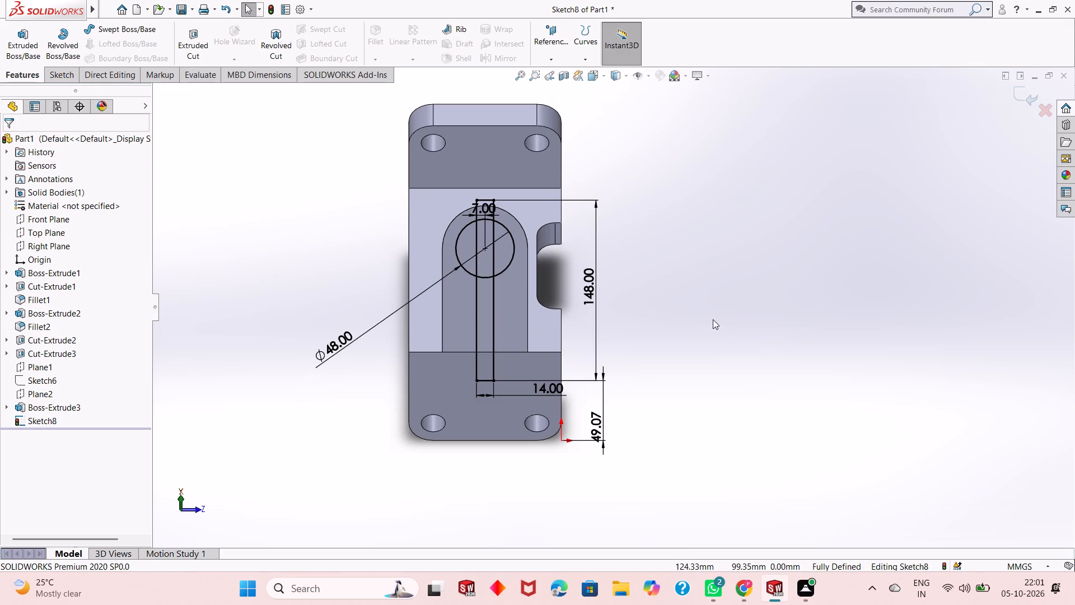
pyautogui.moveTo(713, 319); pyautogui.dragTo(615, 288, button='middle')
pyautogui.scroll(-1, 605, 233)
pyautogui.scroll(-1, 615, 288)
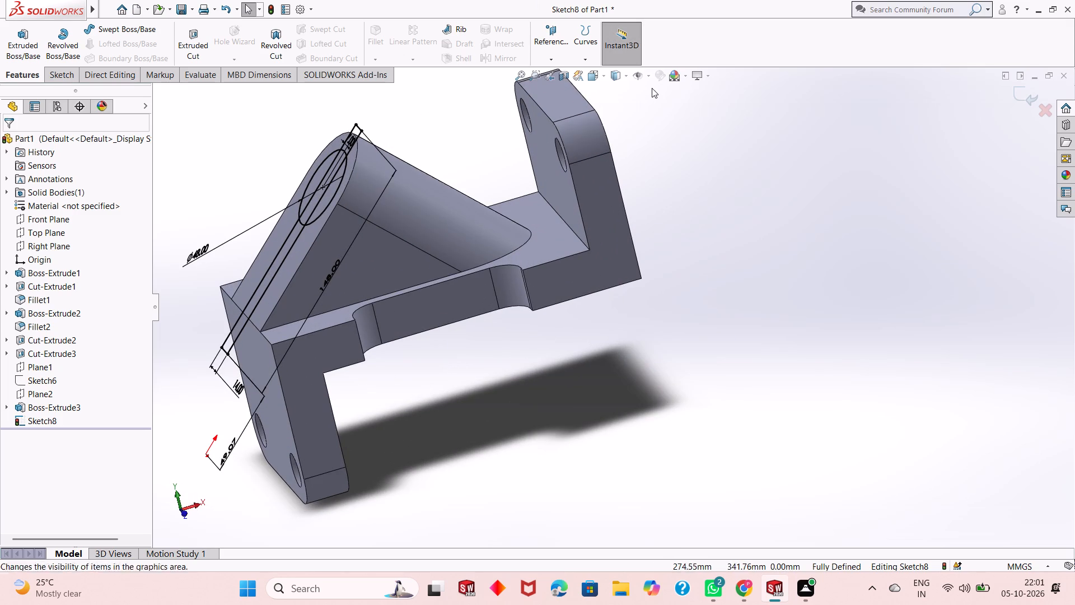
pyautogui.scroll(4, 544, 244)
pyautogui.scroll(-2, 399, 205)
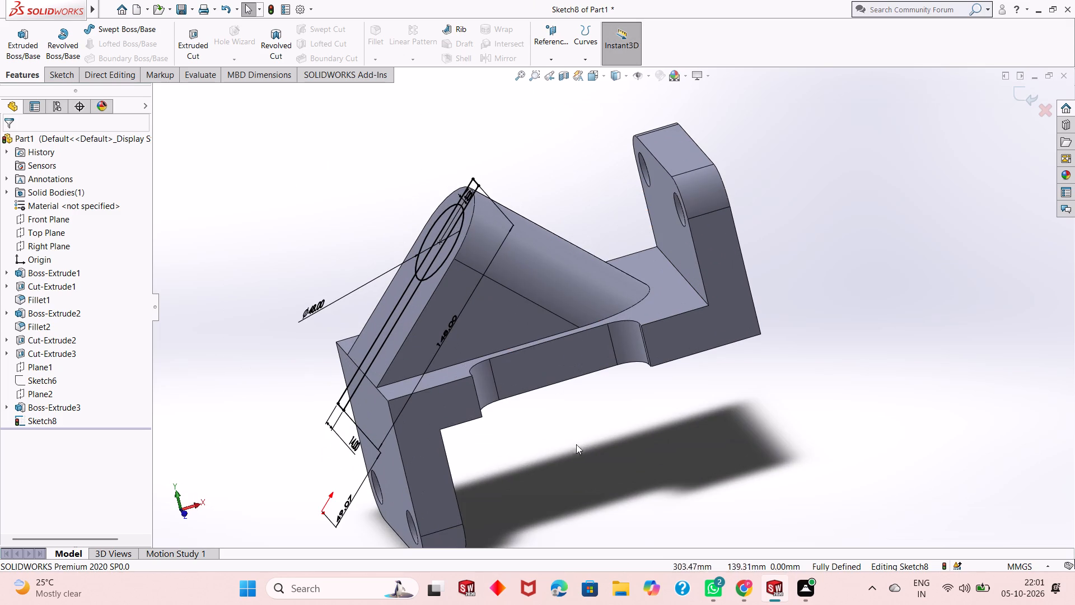
pyautogui.moveTo(561, 420); pyautogui.dragTo(588, 418, button='middle')
pyautogui.scroll(1, 569, 421)
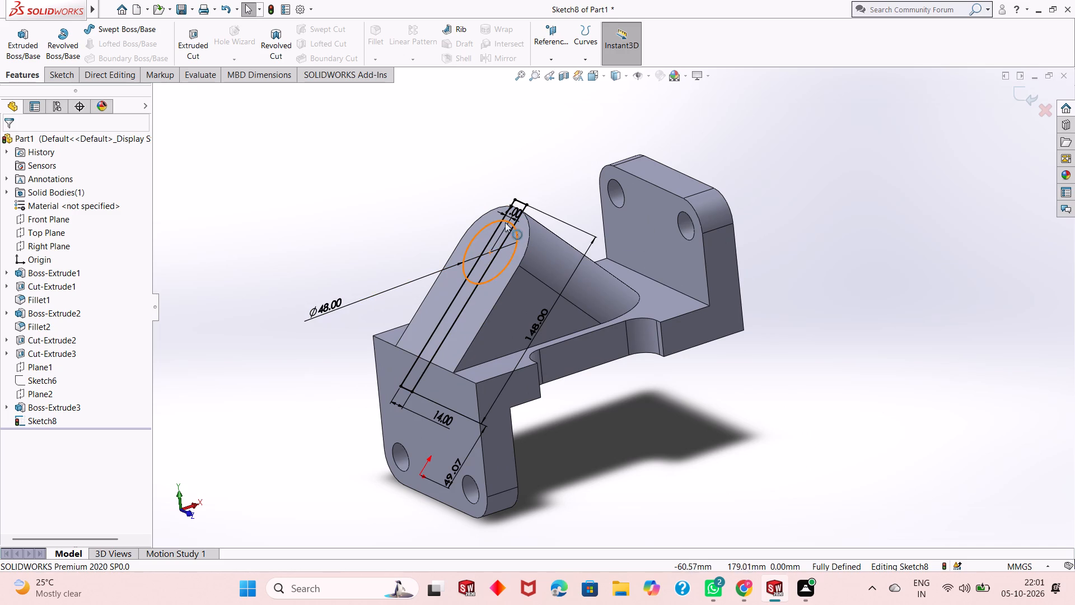
# Trim the circle's arcs inside the rectangle and the rectangle's side segments inside the circle, leaving one keyhole-shaped outline.
pyautogui.hotkey('ctrl', '8')
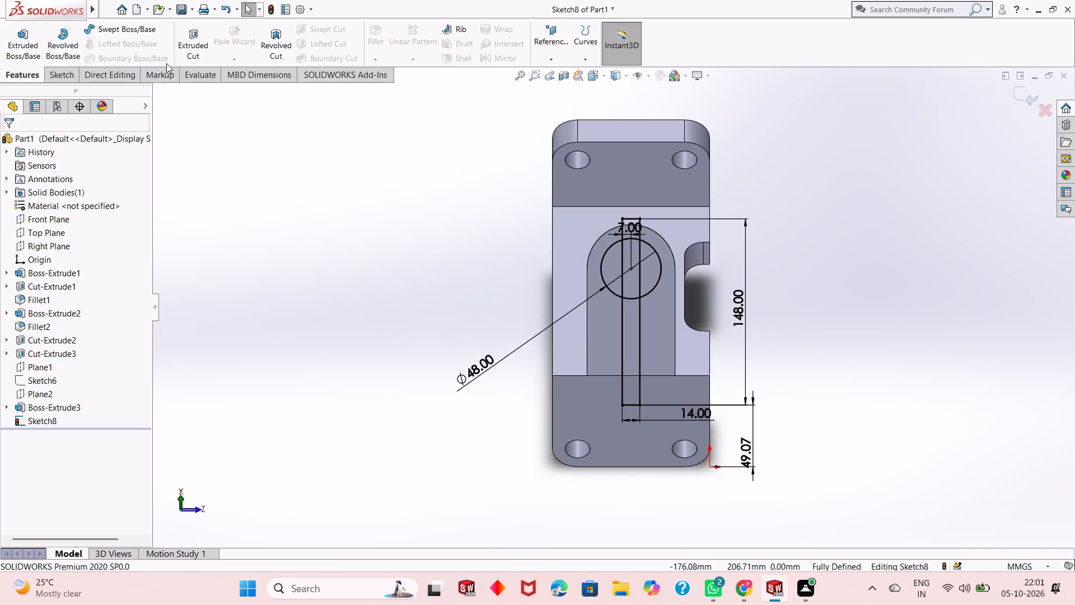
pyautogui.click(67, 78)
pyautogui.click(202, 39)
pyautogui.scroll(-2, 635, 264)
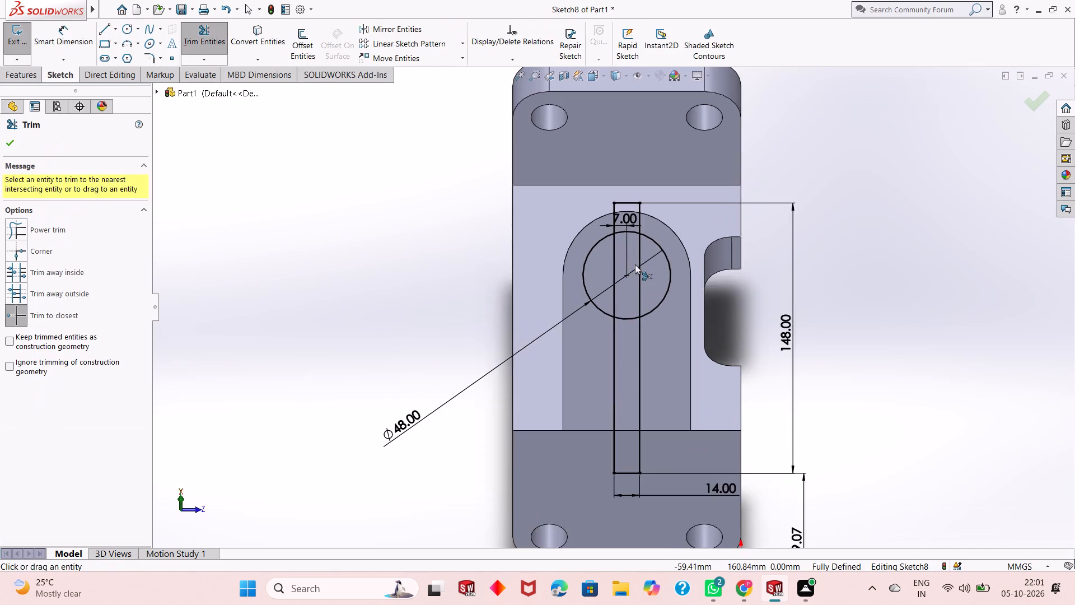
pyautogui.scroll(-4, 628, 258)
pyautogui.click(627, 217)
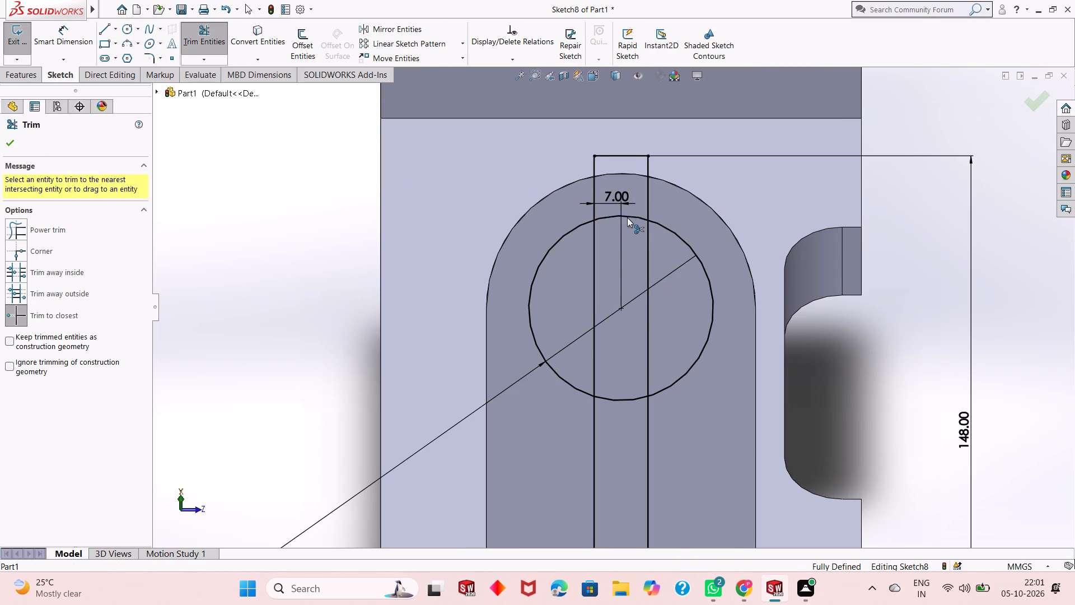
pyautogui.click(623, 399)
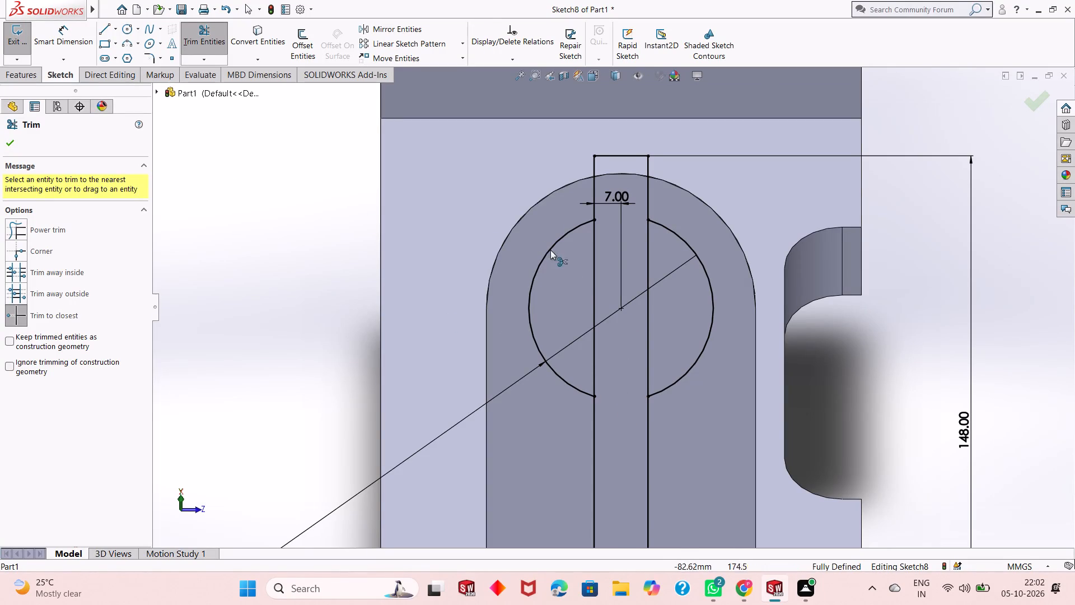
pyautogui.click(595, 284)
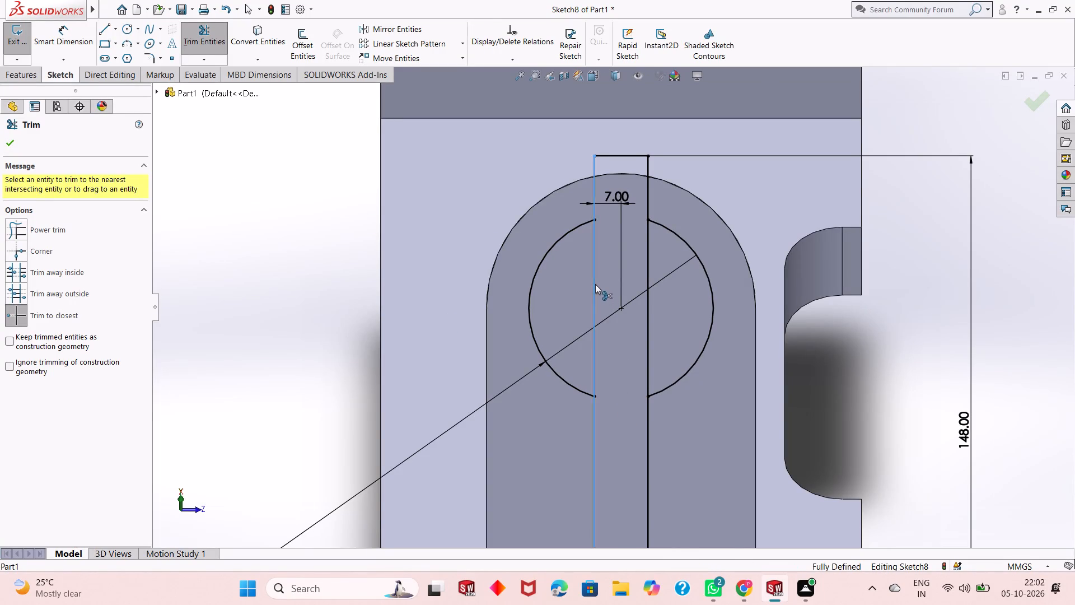
pyautogui.click(650, 263)
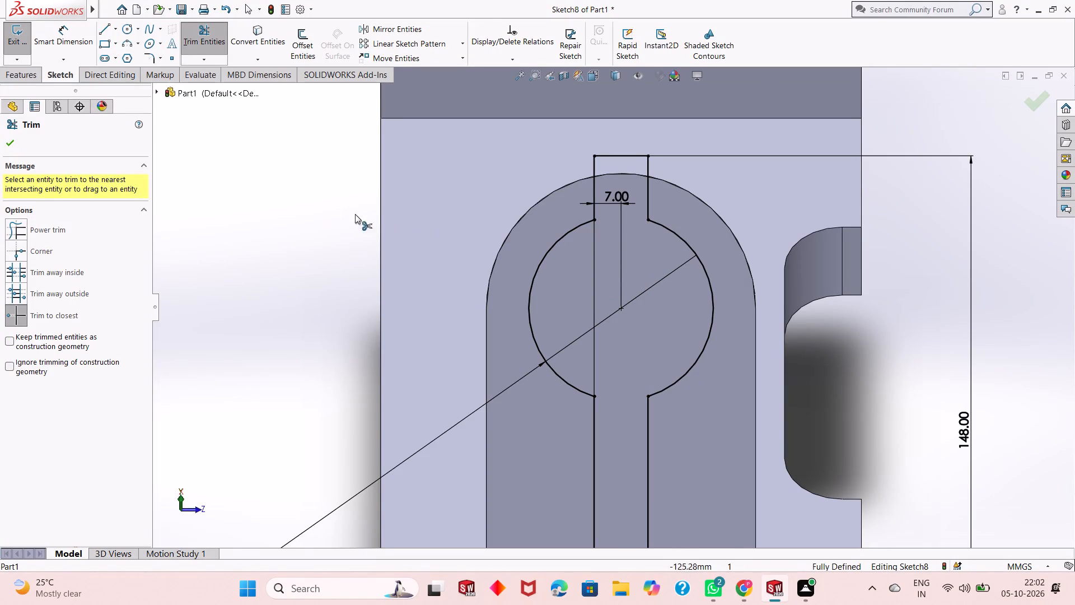
pyautogui.rightClick(241, 190)
pyautogui.click(273, 226)
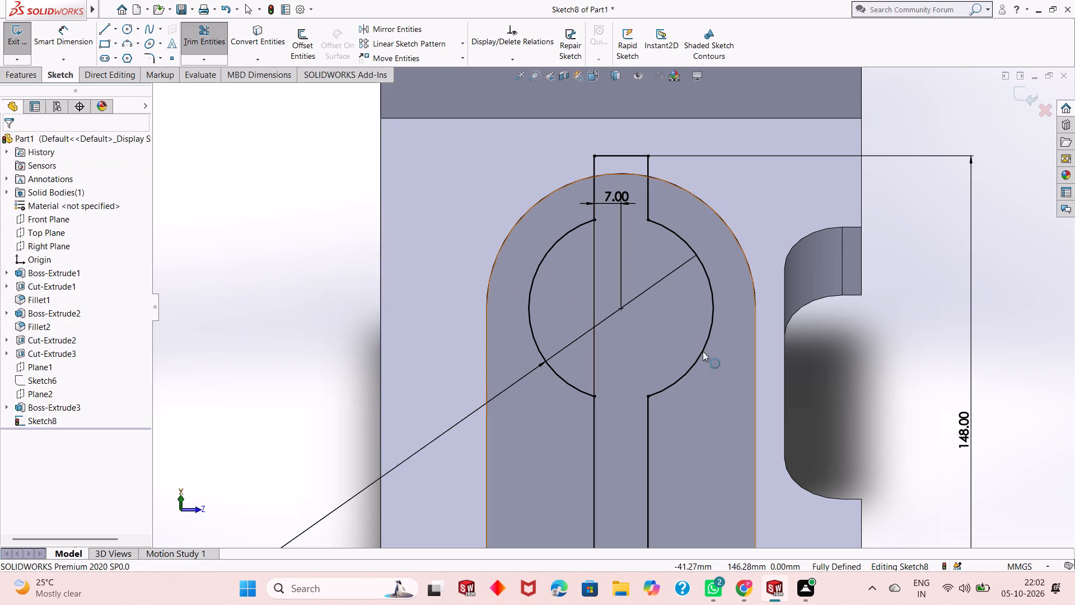
# Cut-extrude the keyhole-shaped profile into the inclined boss with a blind depth of 10 mm.
pyautogui.scroll(3, 703, 351)
pyautogui.moveTo(667, 416); pyautogui.dragTo(642, 345, button='middle')
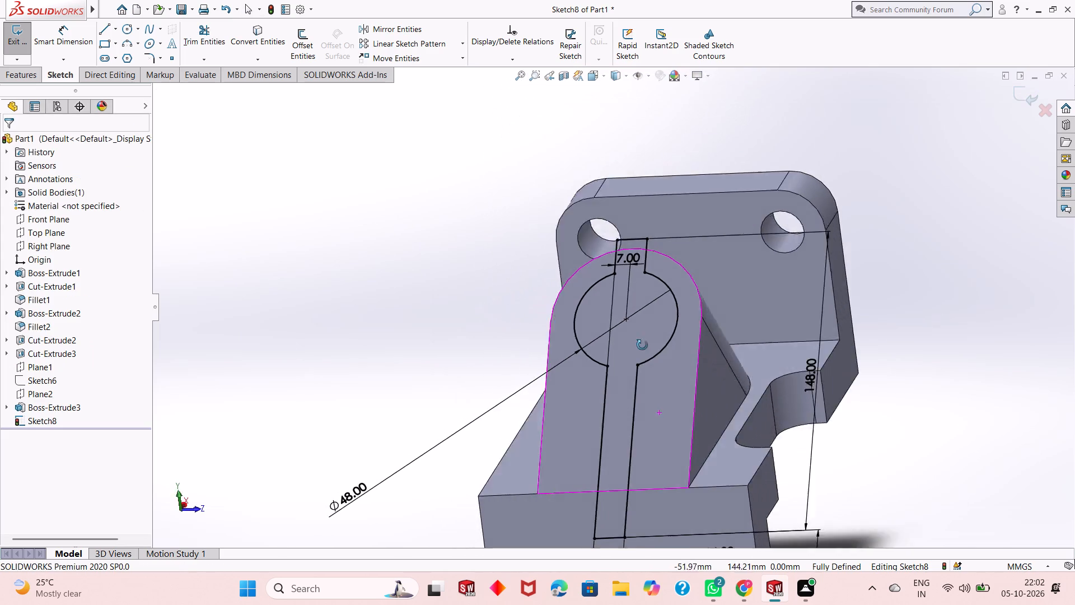
pyautogui.moveTo(642, 345); pyautogui.dragTo(611, 359, button='middle')
pyautogui.scroll(2, 611, 359)
pyautogui.moveTo(645, 345); pyautogui.dragTo(665, 263, button='middle')
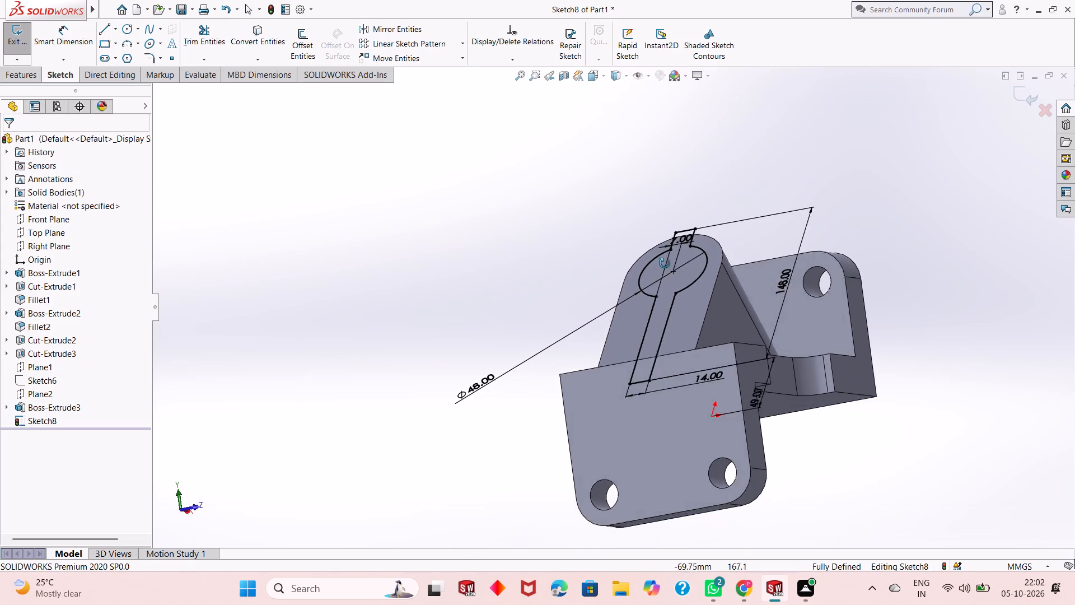
pyautogui.moveTo(665, 263); pyautogui.dragTo(637, 364, button='middle')
pyautogui.scroll(-3, 647, 320)
pyautogui.scroll(1, 647, 320)
pyautogui.scroll(1, 652, 374)
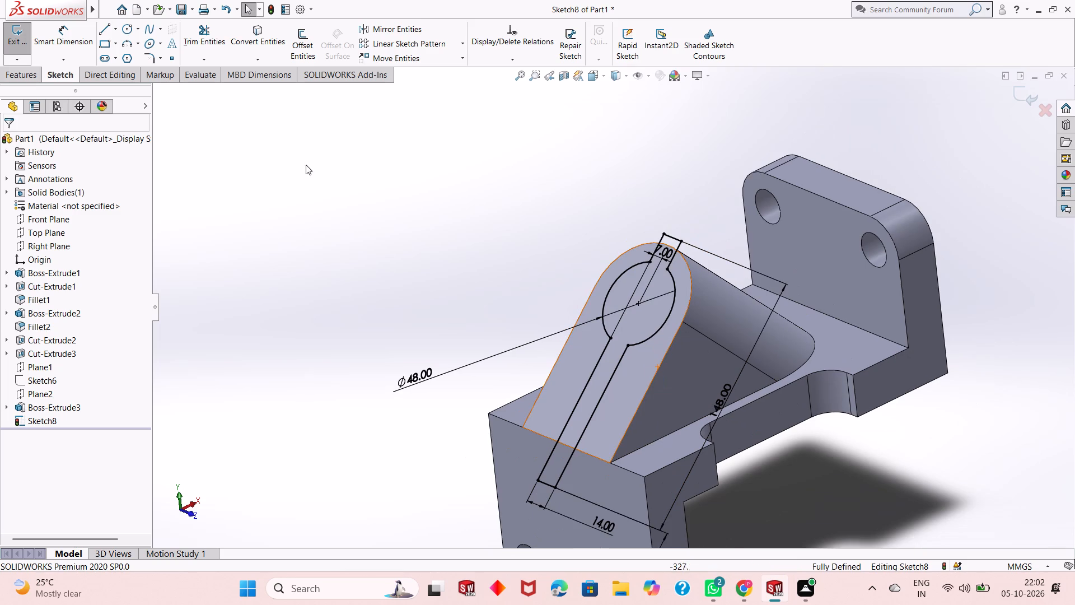
pyautogui.click(27, 81)
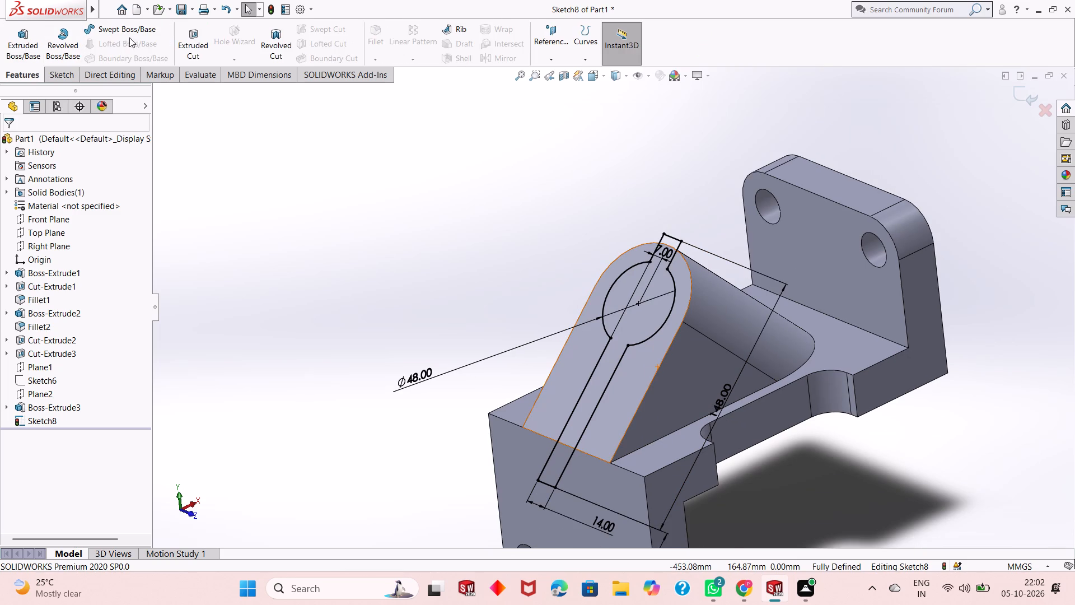
pyautogui.click(190, 35)
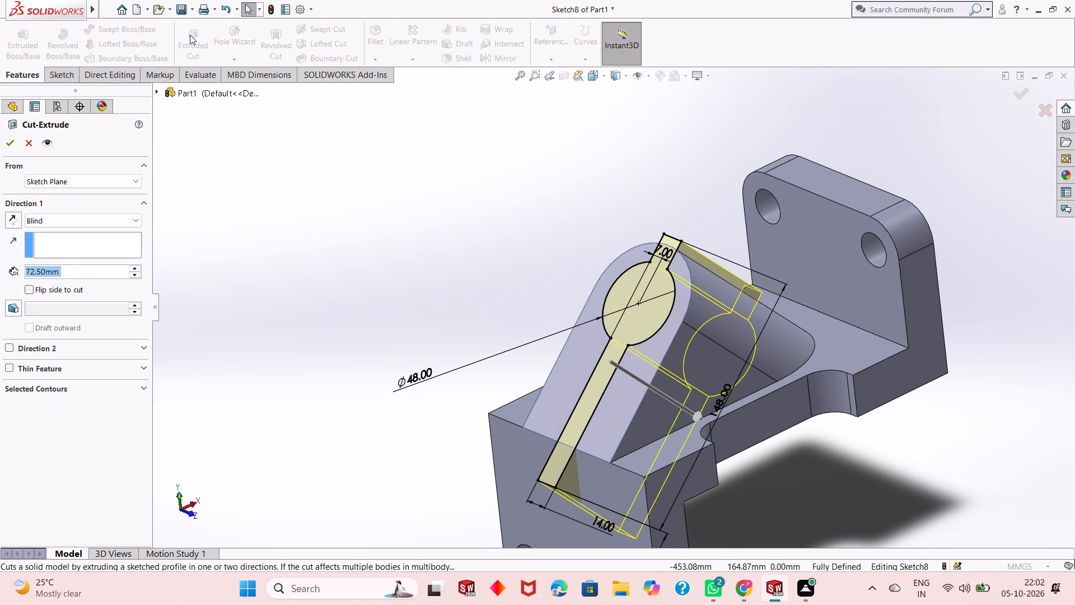
pyautogui.write('10')
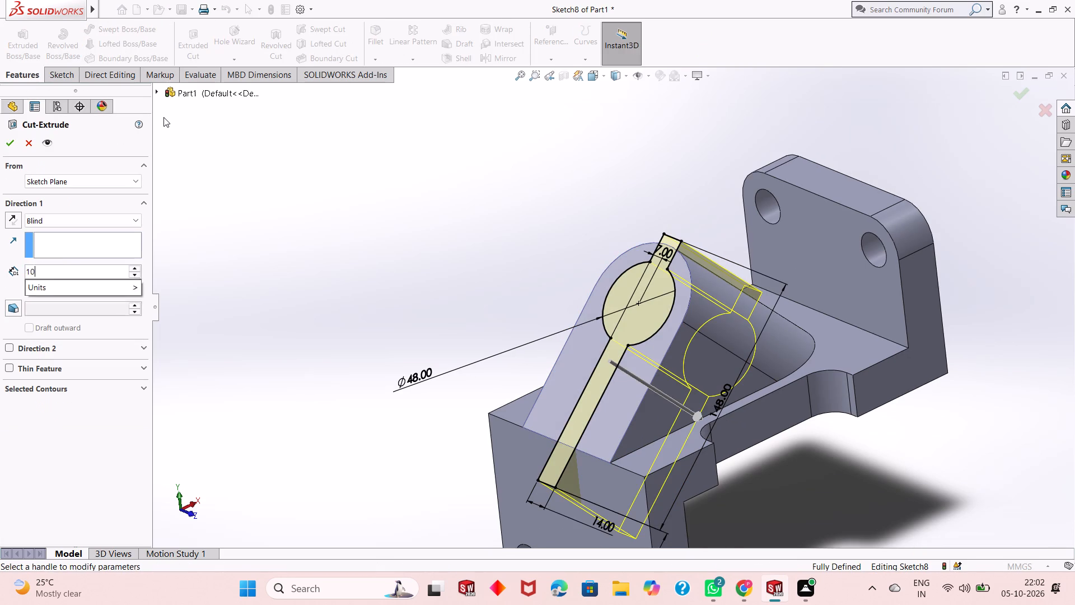
pyautogui.press('Return')
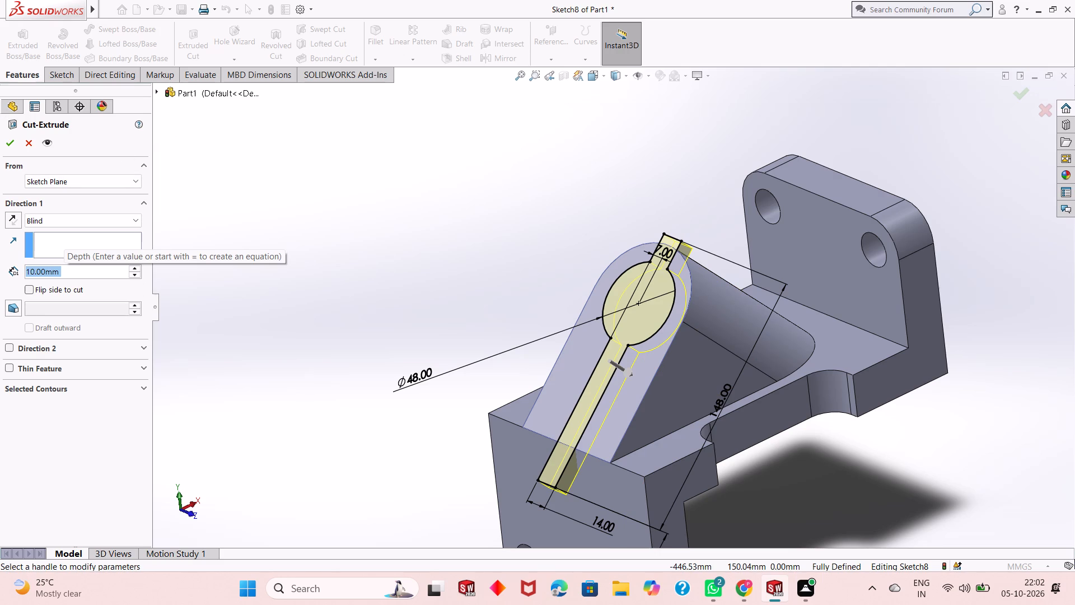
pyautogui.click(8, 140)
pyautogui.click(338, 290)
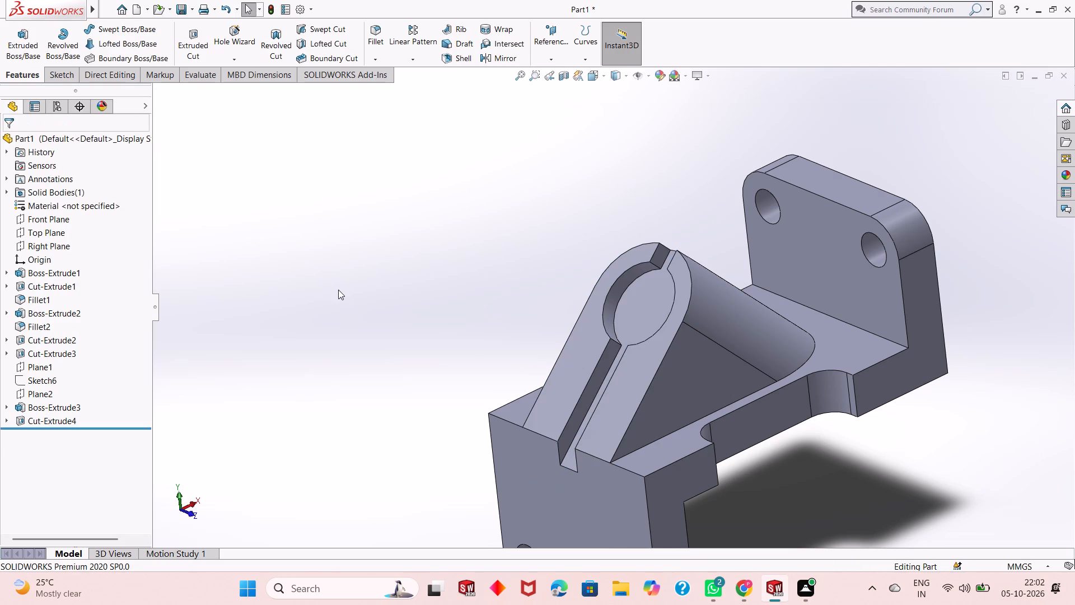
# Inspect the circular recess and slot cut into the inclined boss.
pyautogui.scroll(1, 616, 401)
pyautogui.moveTo(613, 378); pyautogui.dragTo(633, 369, button='middle')
pyautogui.scroll(1, 633, 363)
pyautogui.scroll(-3, 633, 363)
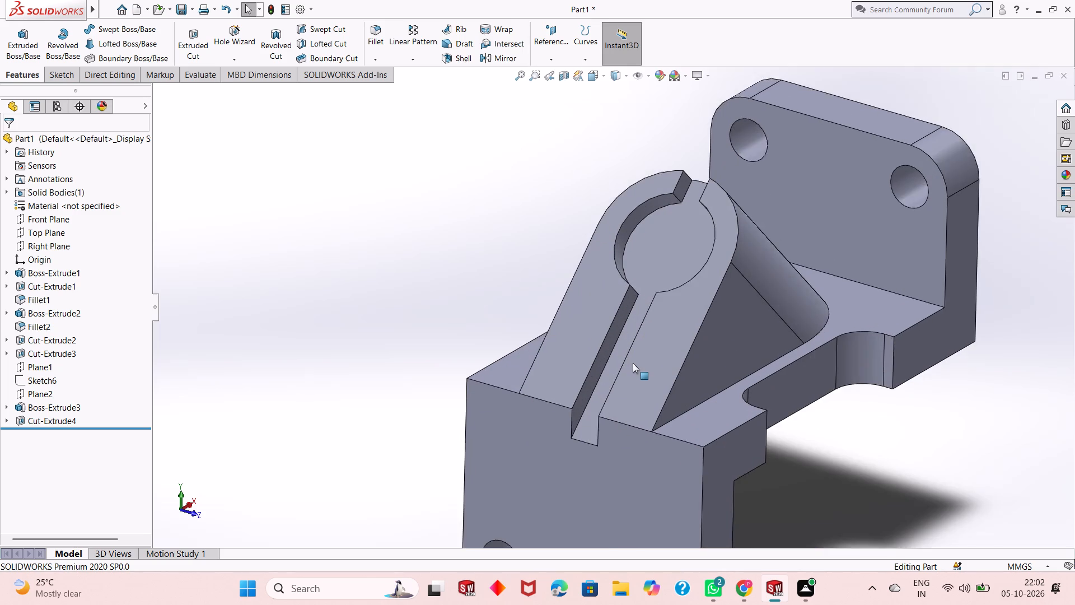
pyautogui.scroll(-4, 633, 363)
pyautogui.scroll(4, 636, 360)
pyautogui.scroll(-4, 656, 198)
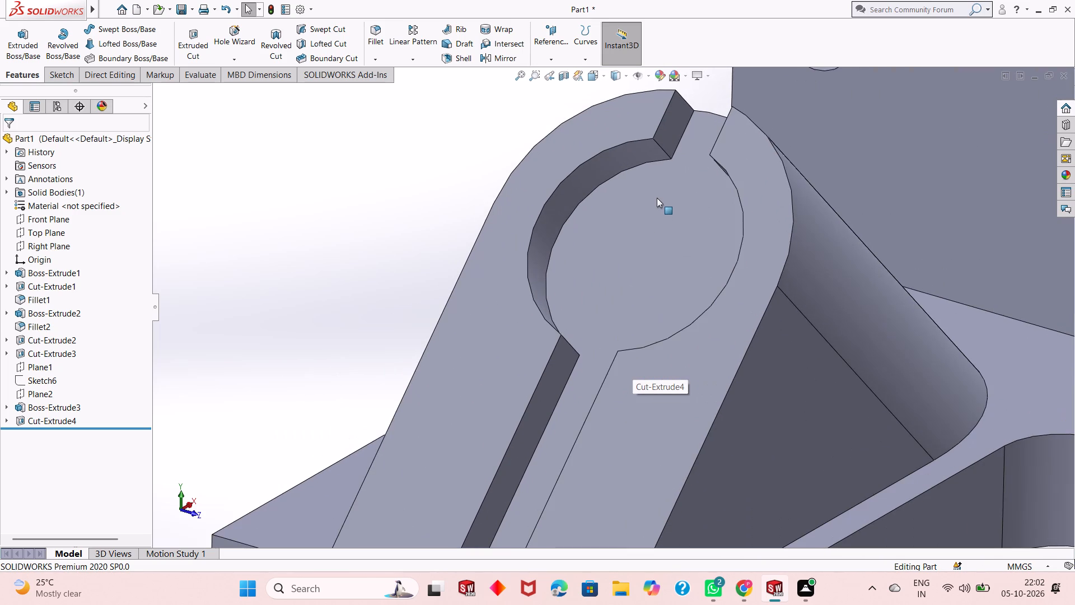
pyautogui.scroll(7, 653, 240)
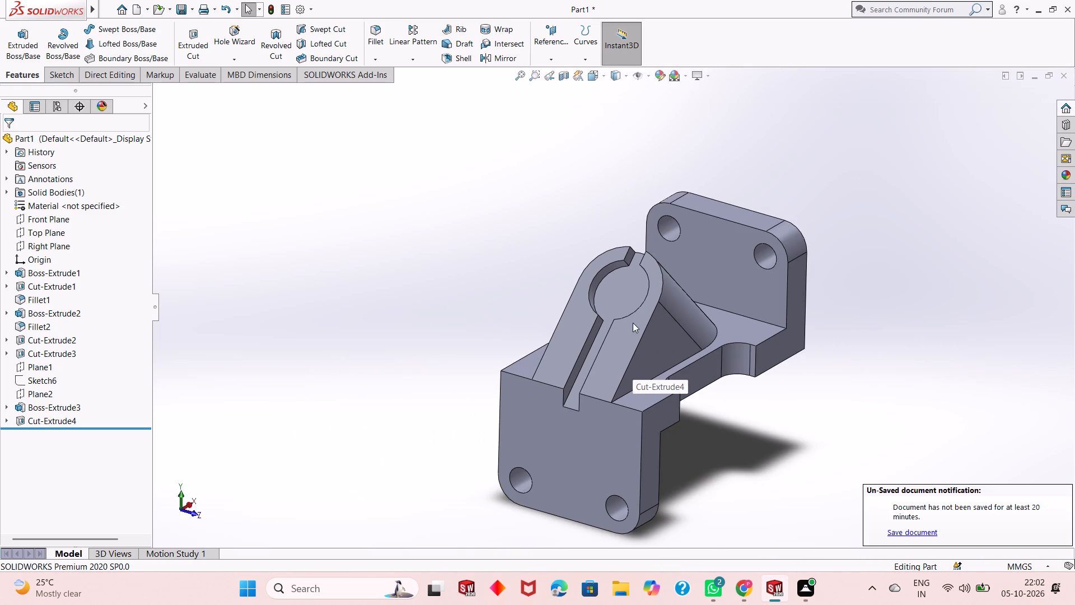
# Sketch a circle about 25 mm in diameter on the floor of the keyhole recess, concentric with its circular part.
pyautogui.click(614, 285)
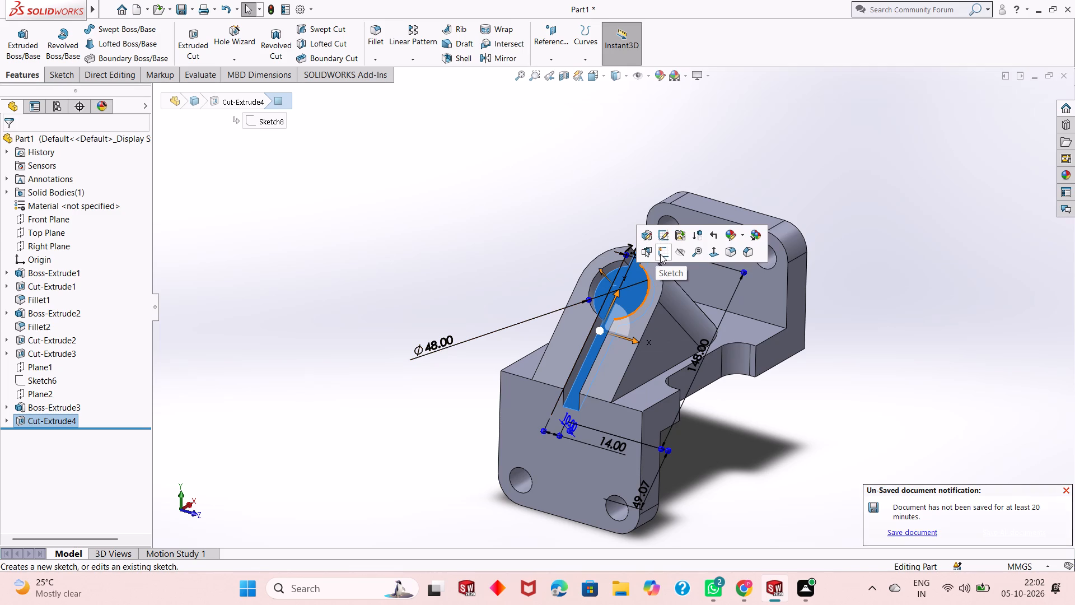
pyautogui.click(661, 254)
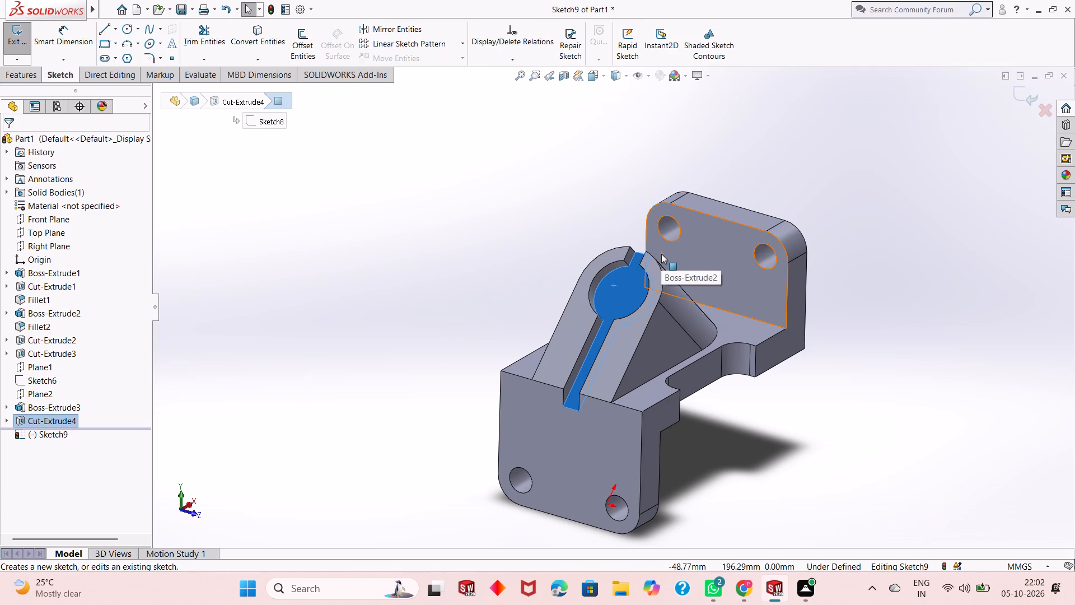
pyautogui.hotkey('ctrl', '8')
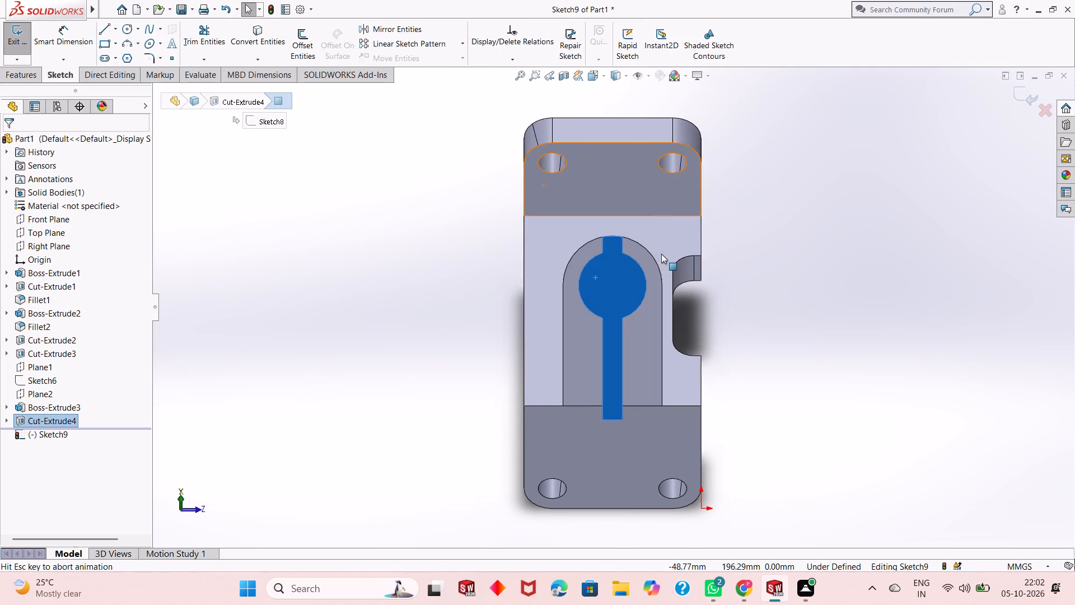
pyautogui.scroll(-2, 634, 285)
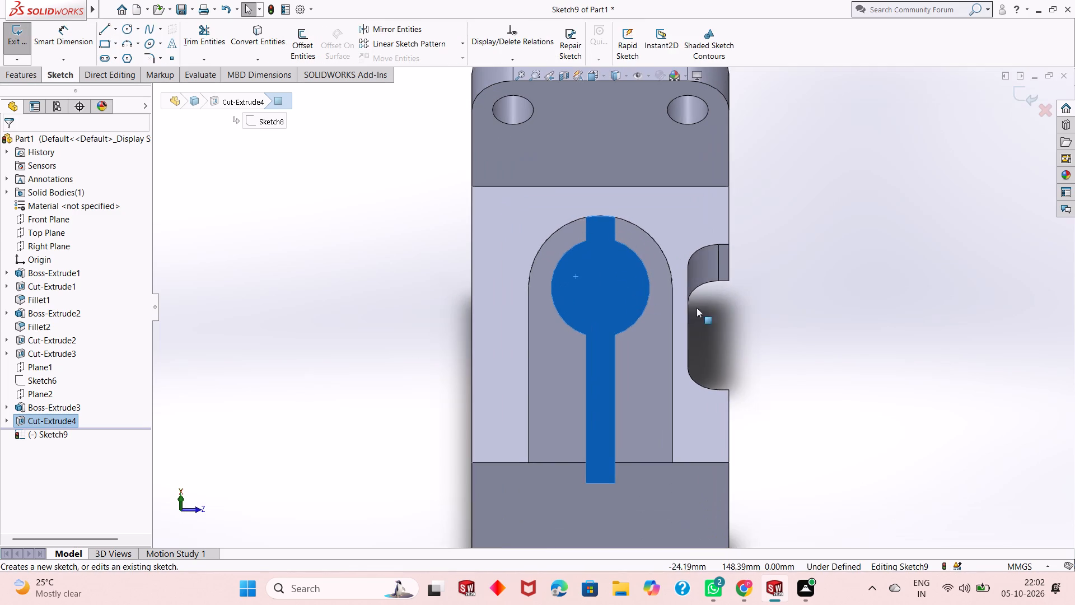
pyautogui.click(769, 315)
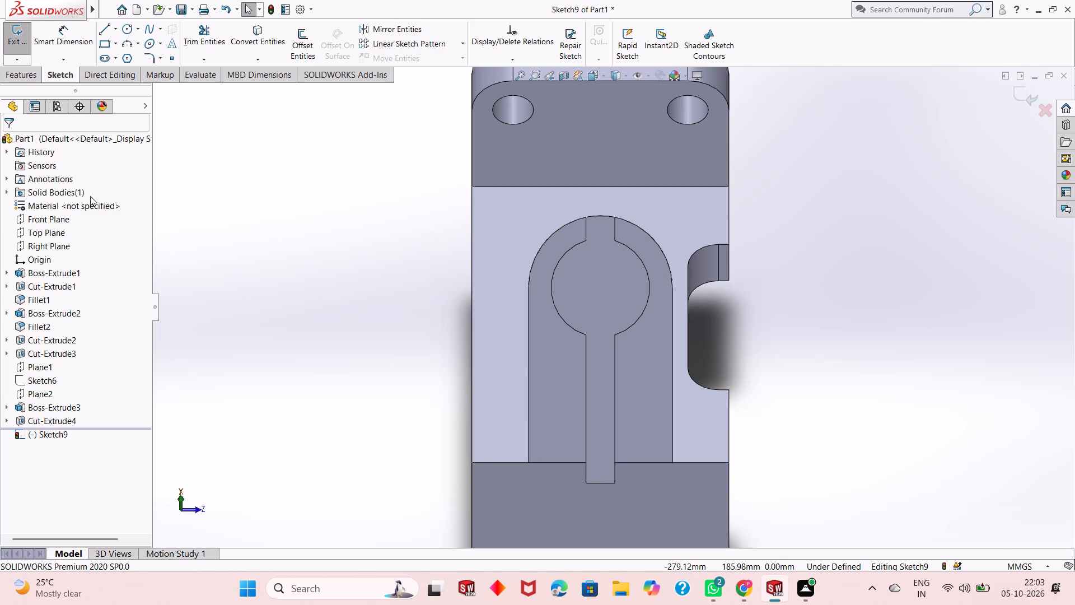
pyautogui.click(29, 81)
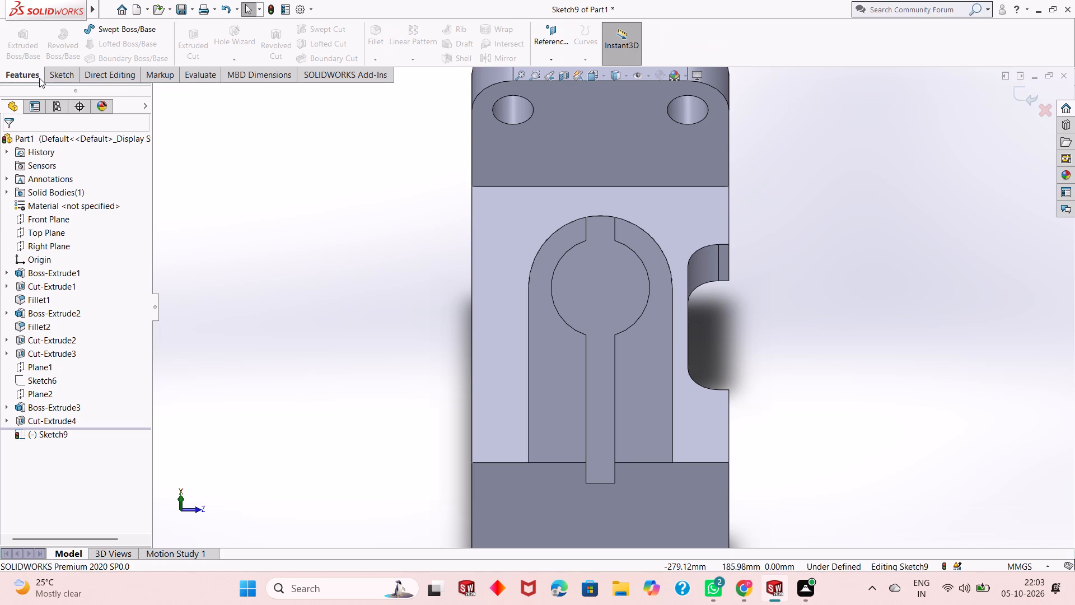
pyautogui.click(55, 75)
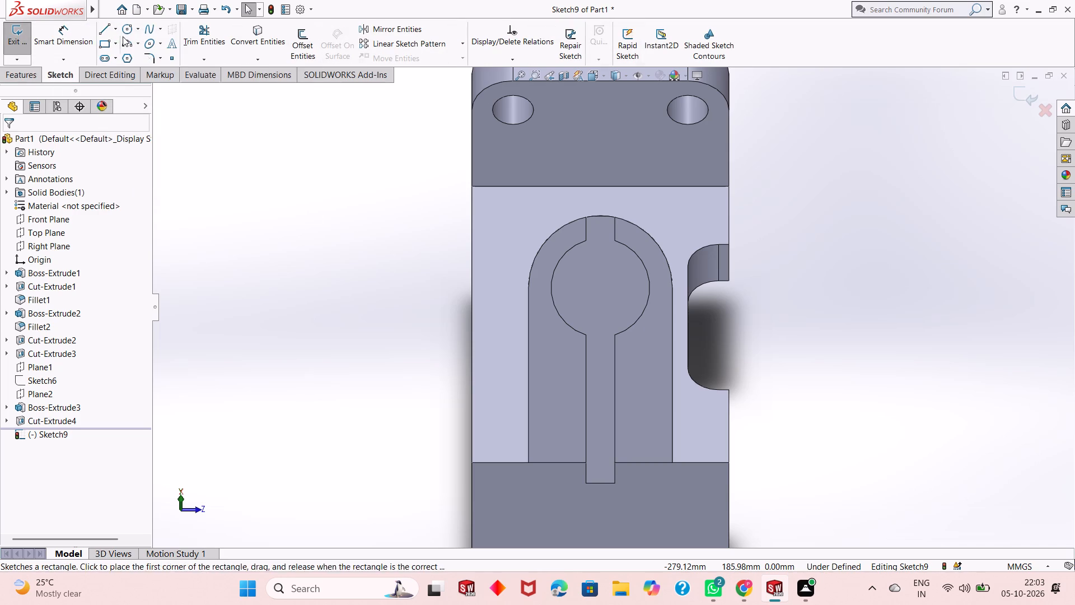
pyautogui.click(130, 27)
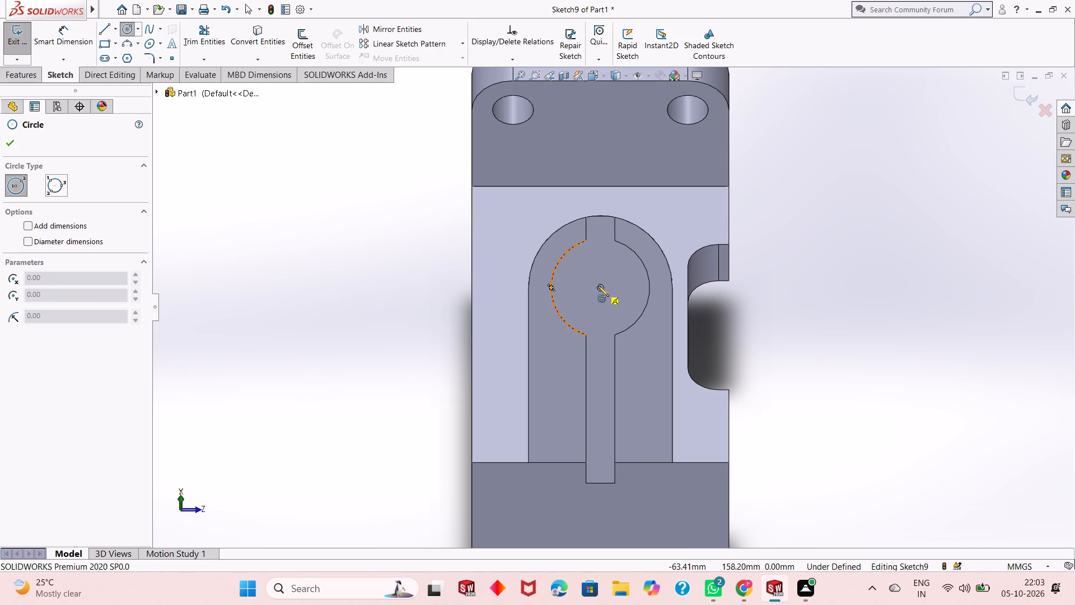
pyautogui.click(599, 287)
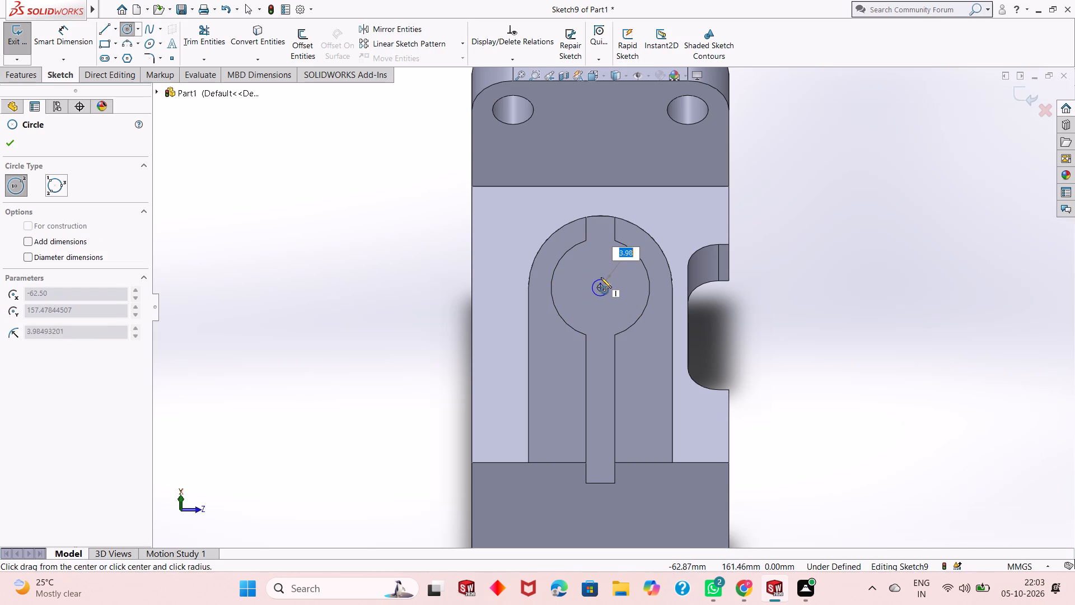
pyautogui.click(605, 263)
pyautogui.rightClick(268, 263)
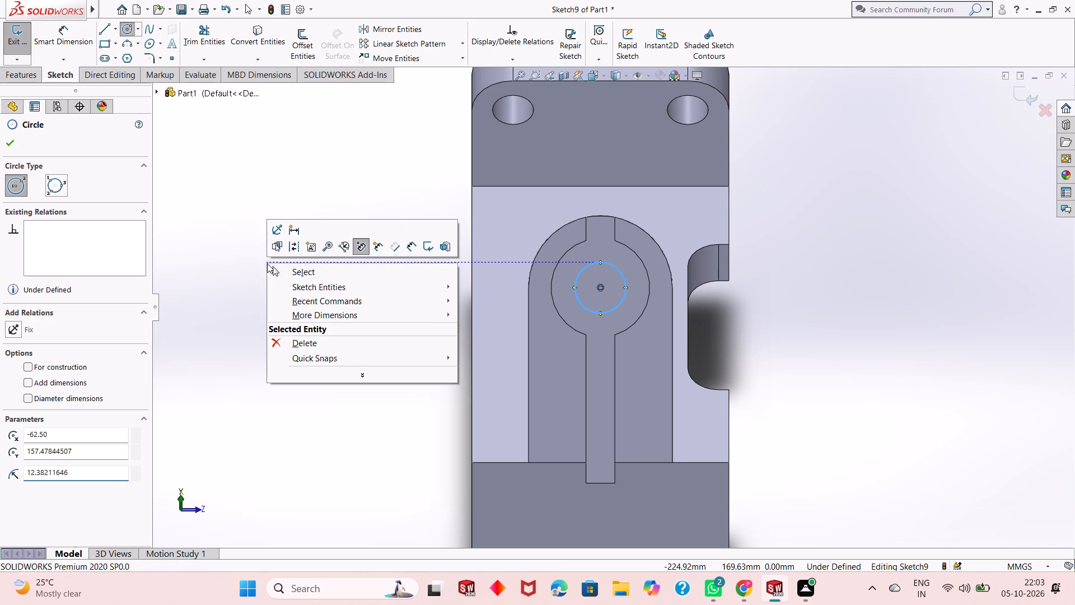
pyautogui.click(323, 272)
# Dimension the new circle's diameter as 40 mm.
pyautogui.click(89, 40)
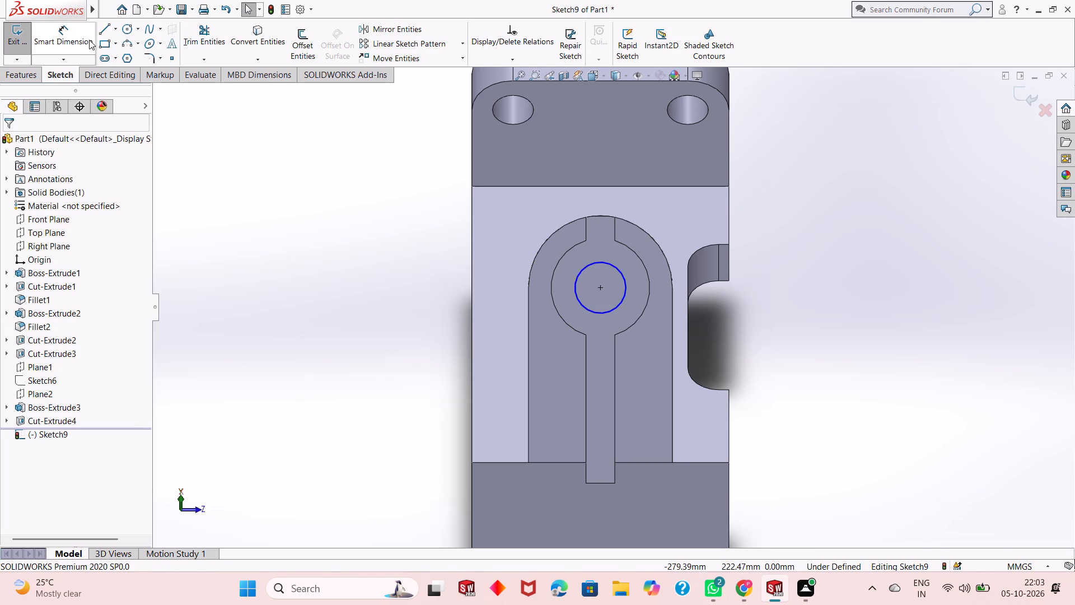
pyautogui.click(591, 307)
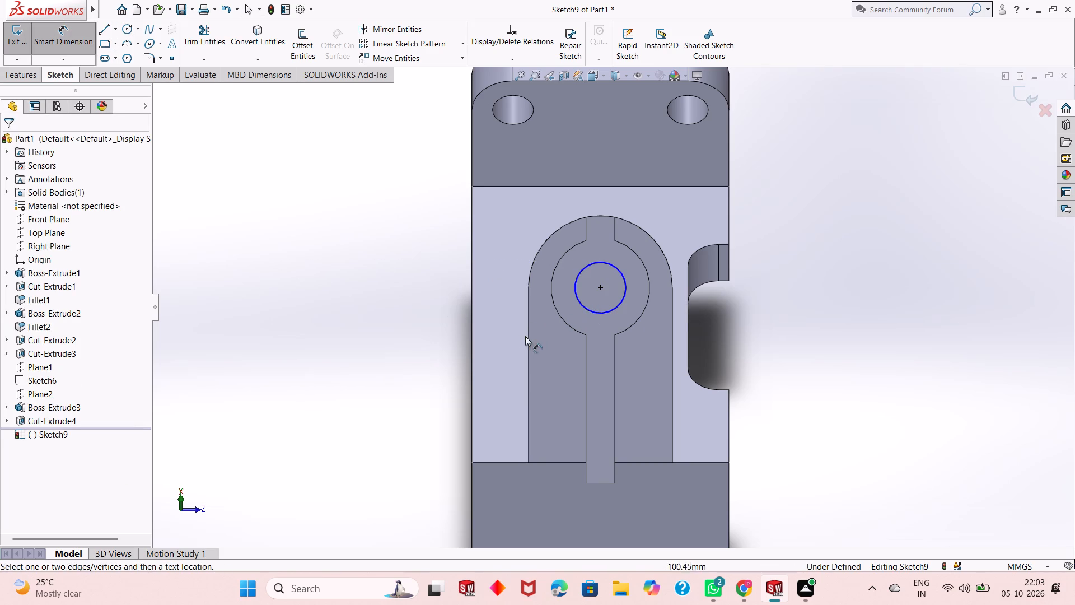
pyautogui.click(577, 299)
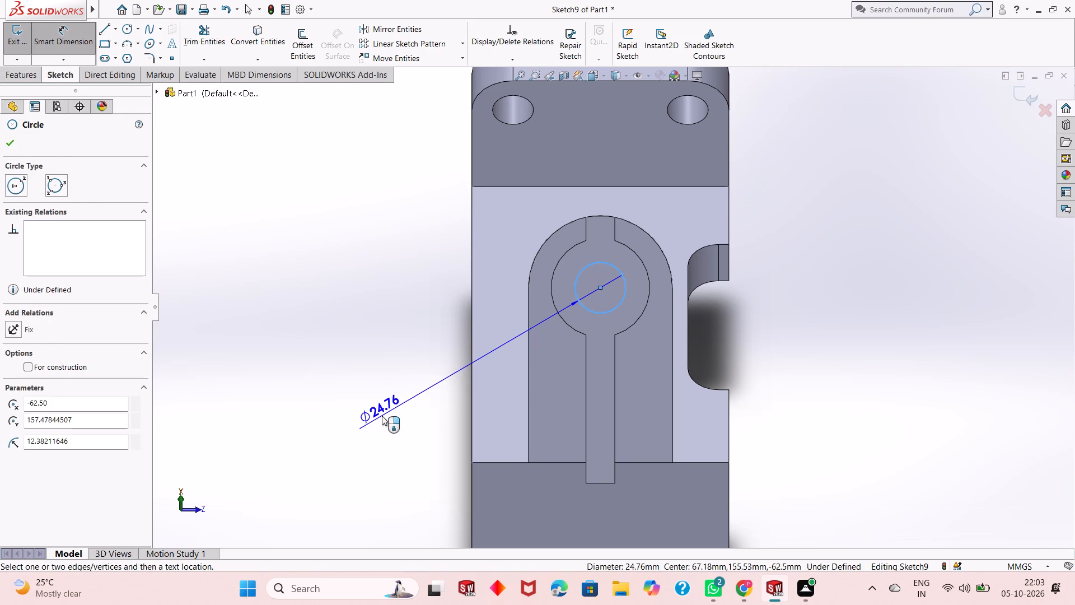
pyautogui.click(382, 416)
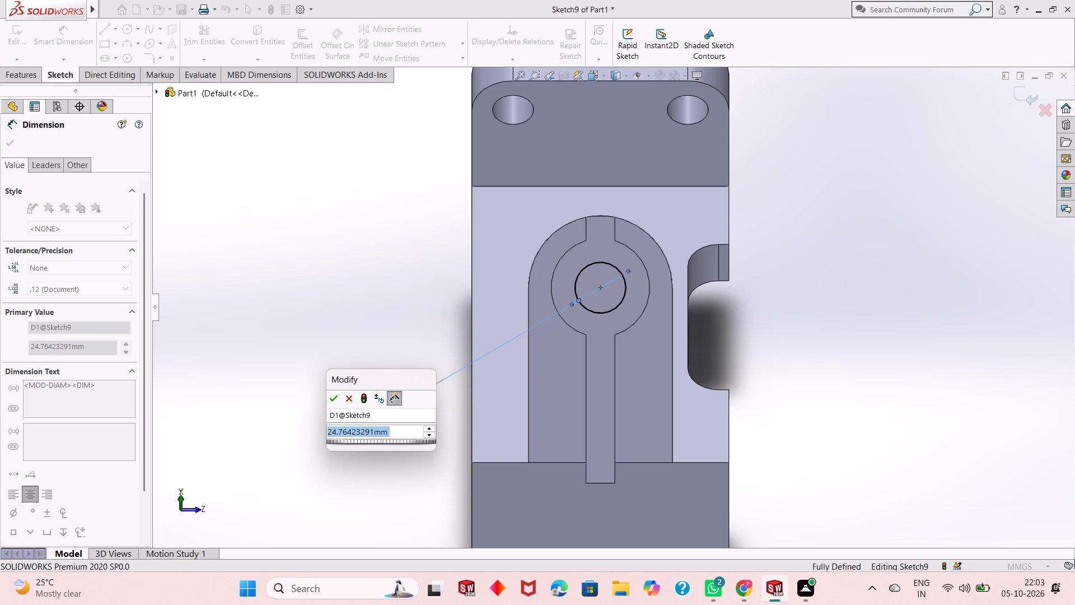
pyautogui.write('40')
pyautogui.press('Return')
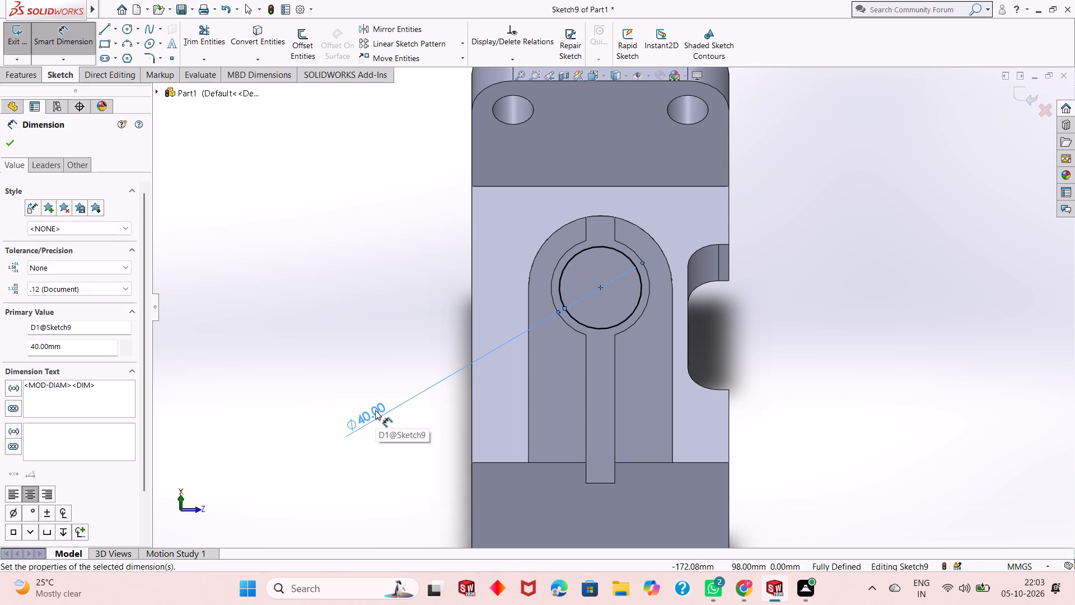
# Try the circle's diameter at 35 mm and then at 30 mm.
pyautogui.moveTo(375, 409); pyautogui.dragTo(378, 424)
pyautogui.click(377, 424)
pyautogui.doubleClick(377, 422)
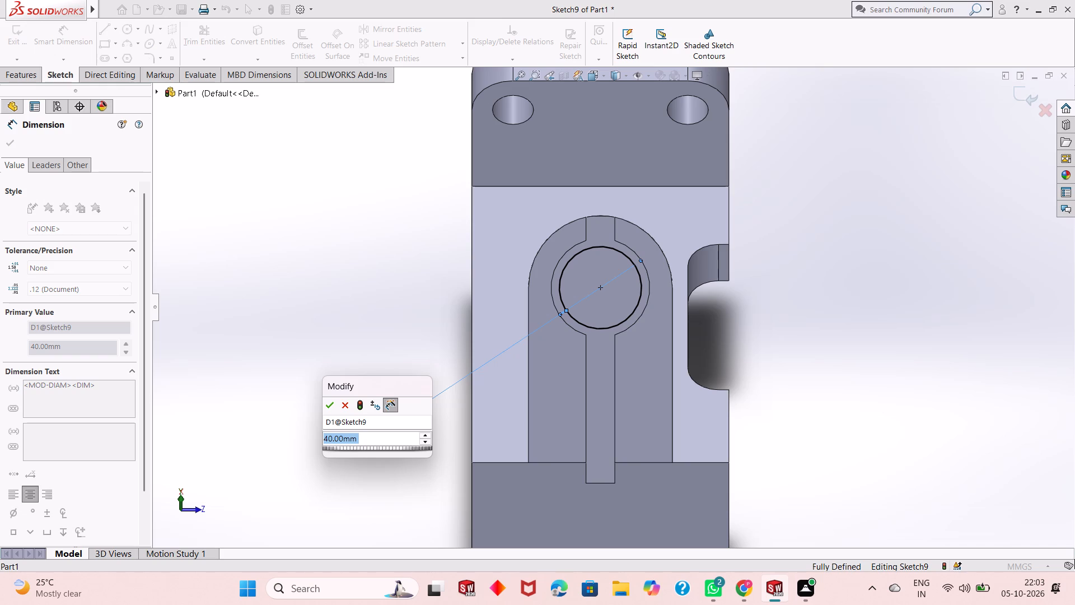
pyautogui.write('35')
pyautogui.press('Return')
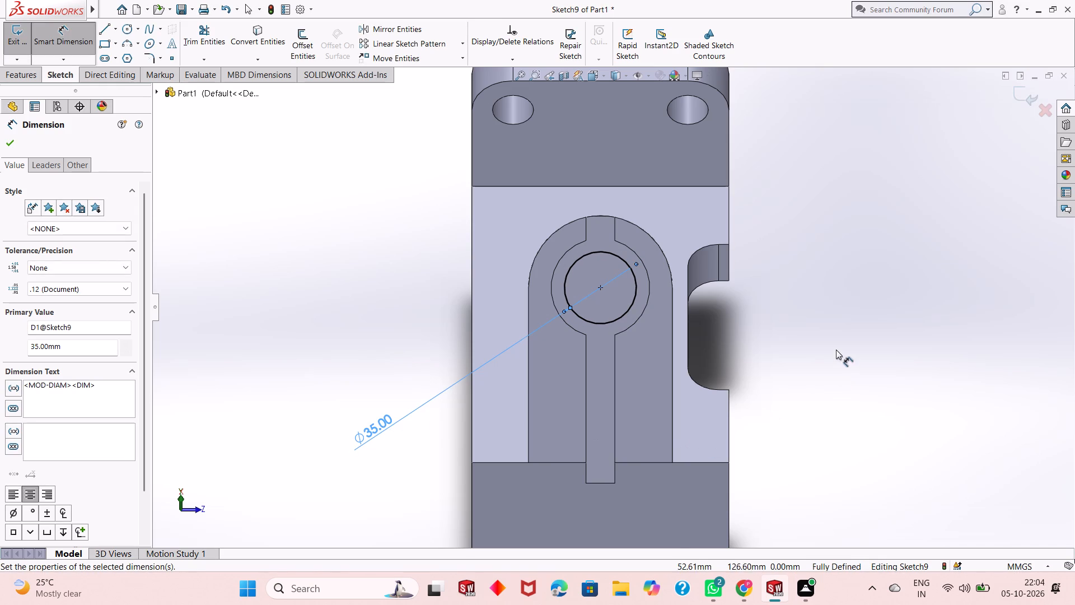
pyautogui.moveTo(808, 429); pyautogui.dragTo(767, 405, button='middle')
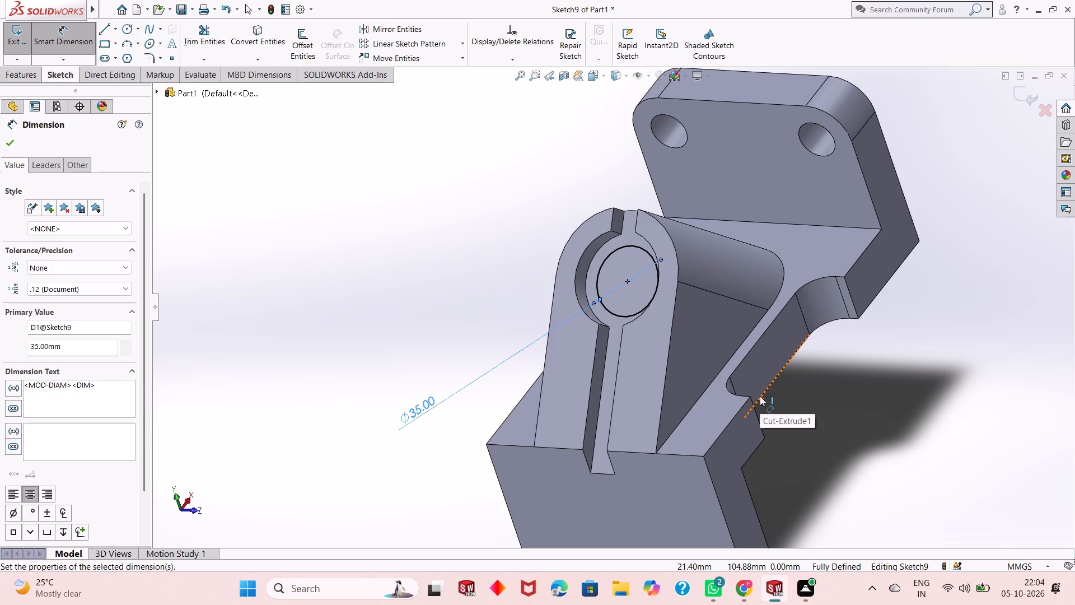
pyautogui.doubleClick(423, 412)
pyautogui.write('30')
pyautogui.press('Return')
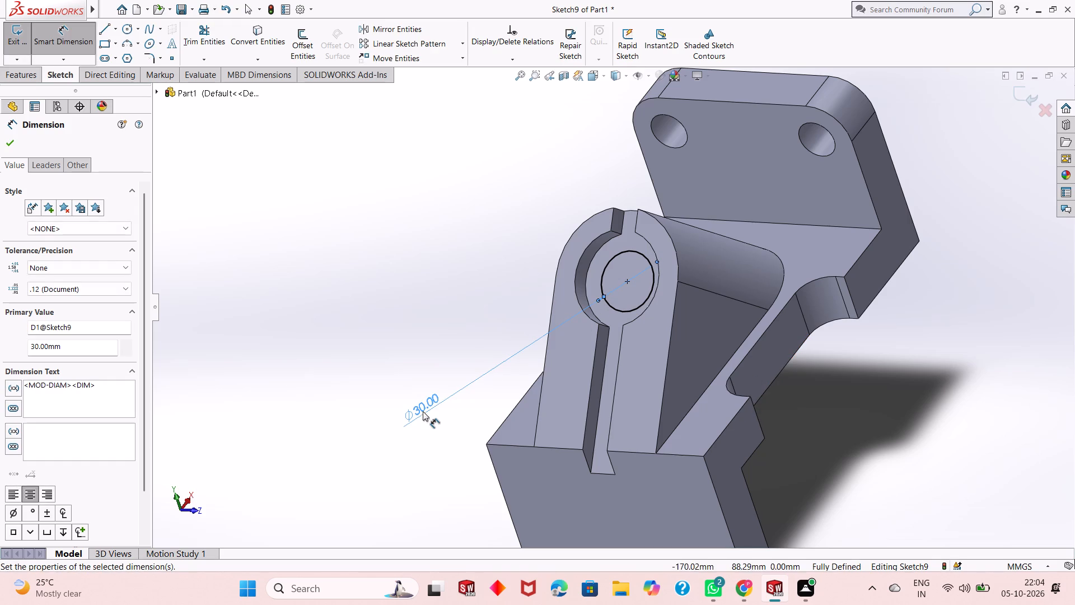
# Set the circle's diameter to 32 mm and finish dimensioning.
pyautogui.middleClick(758, 432)
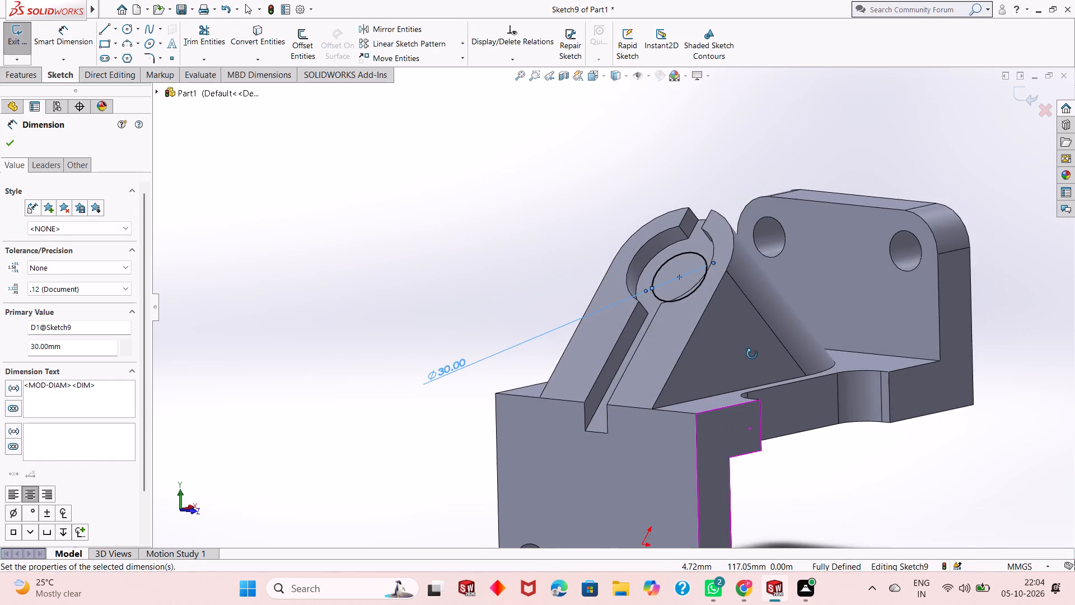
pyautogui.scroll(-2, 716, 283)
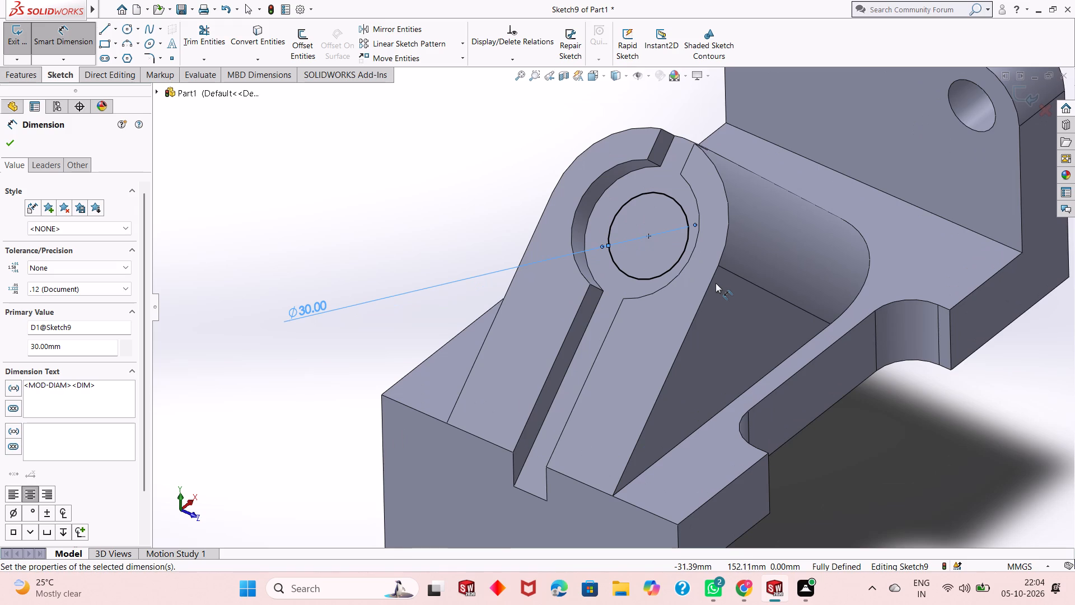
pyautogui.scroll(-1, 648, 274)
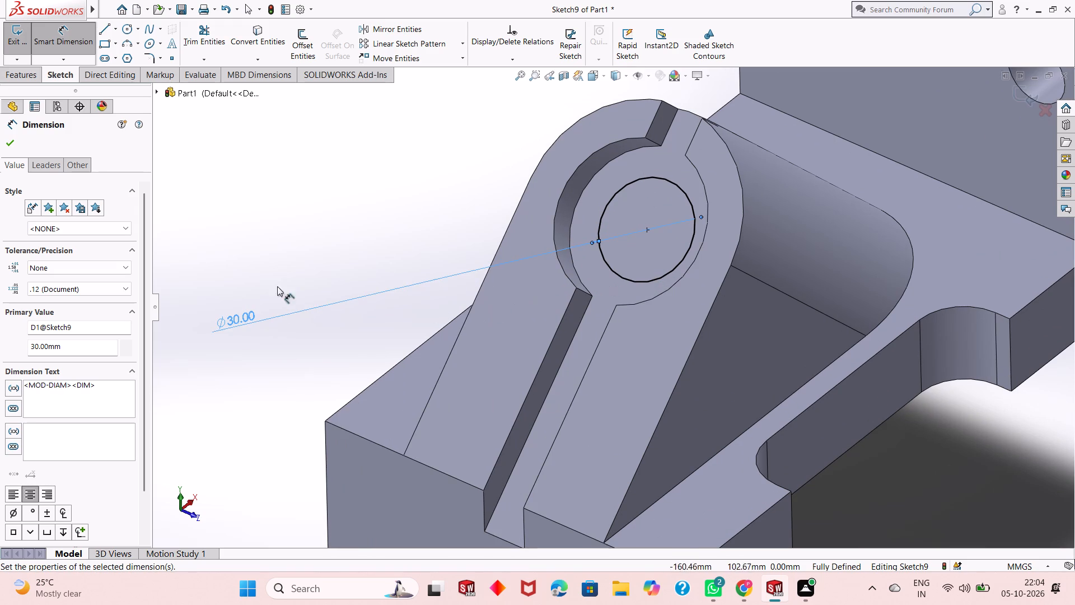
pyautogui.doubleClick(231, 318)
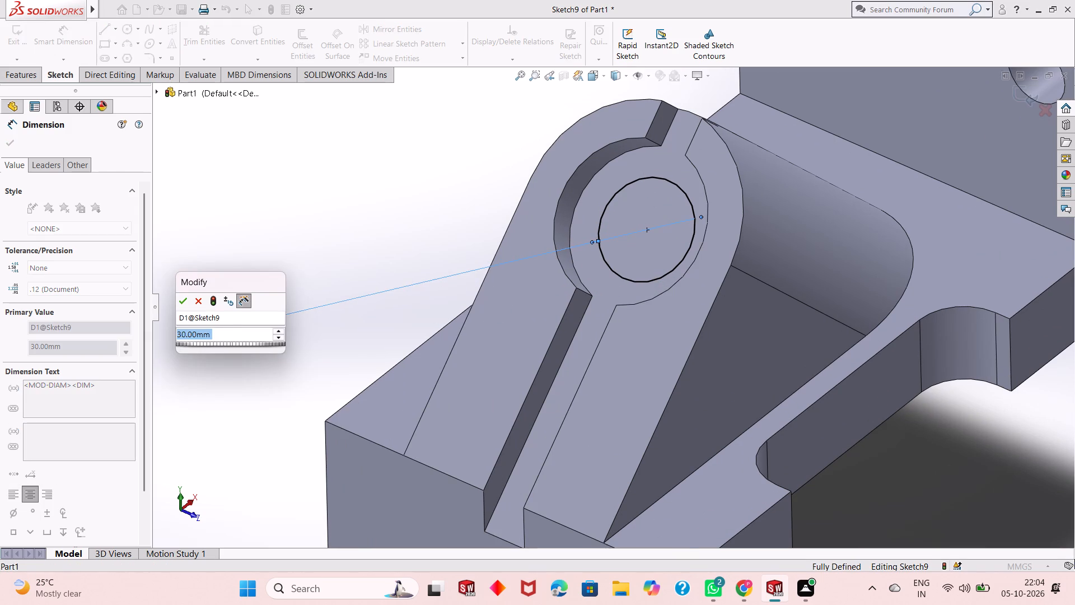
pyautogui.write('32')
pyautogui.press('Return')
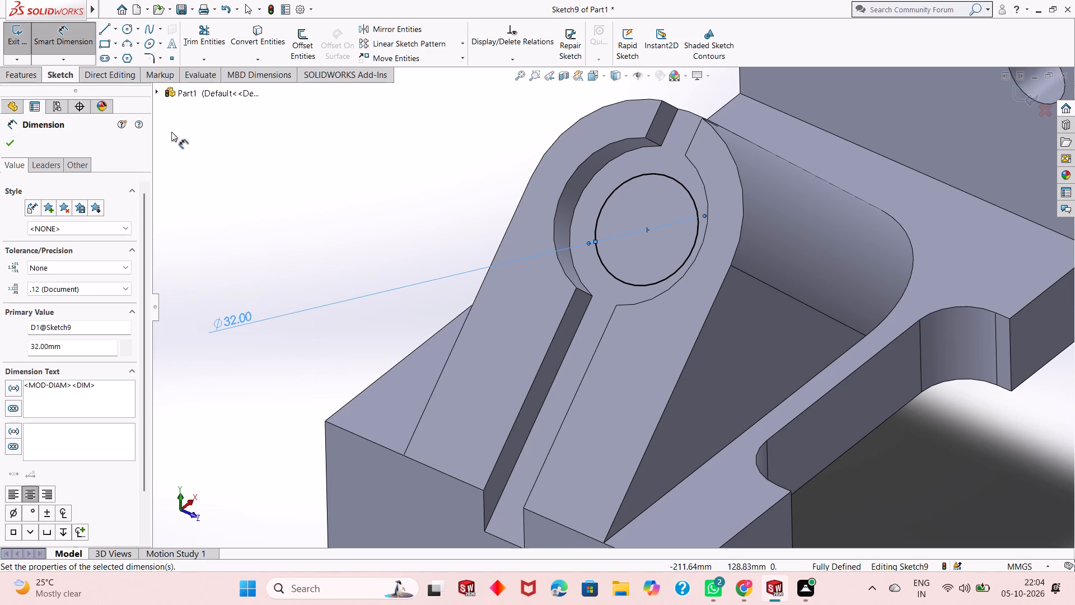
pyautogui.click(17, 145)
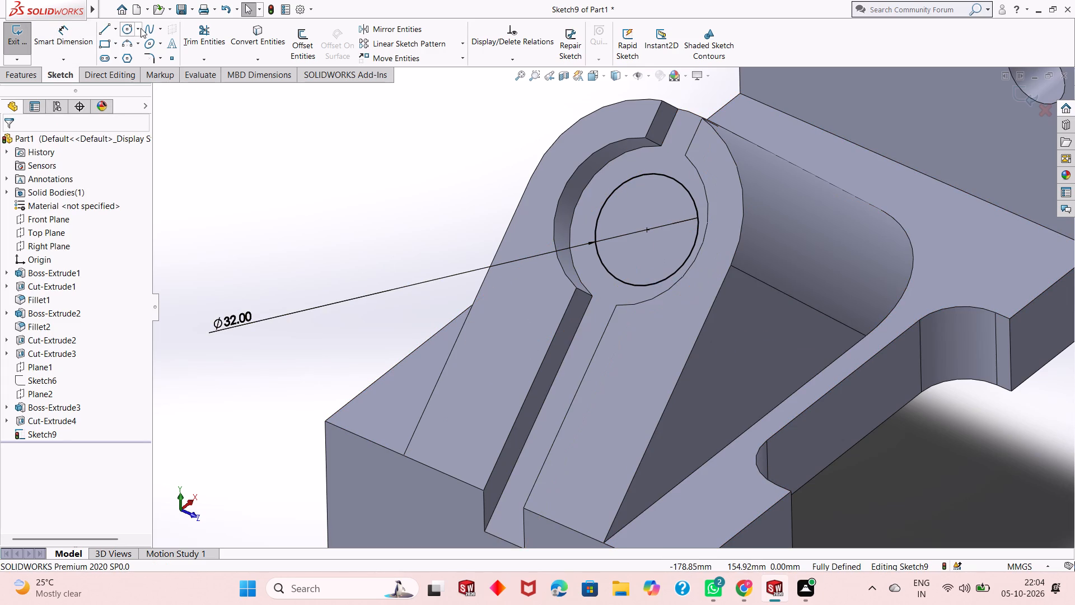
# Cut-extrude the 32 mm circle with the Through All end condition, through the inclined boss and the bracket's base.
pyautogui.click(39, 76)
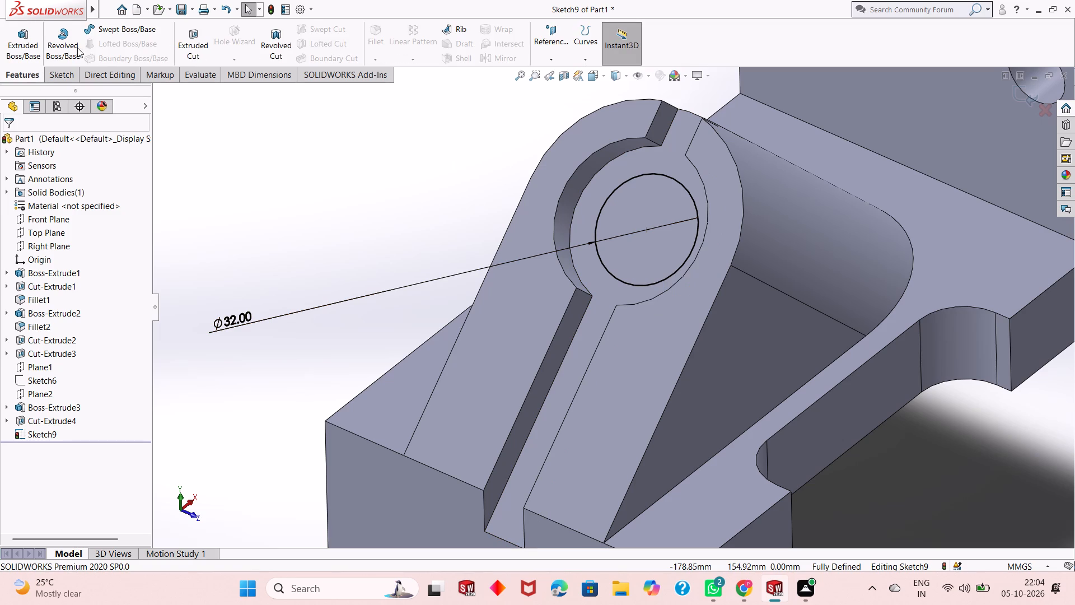
pyautogui.click(190, 39)
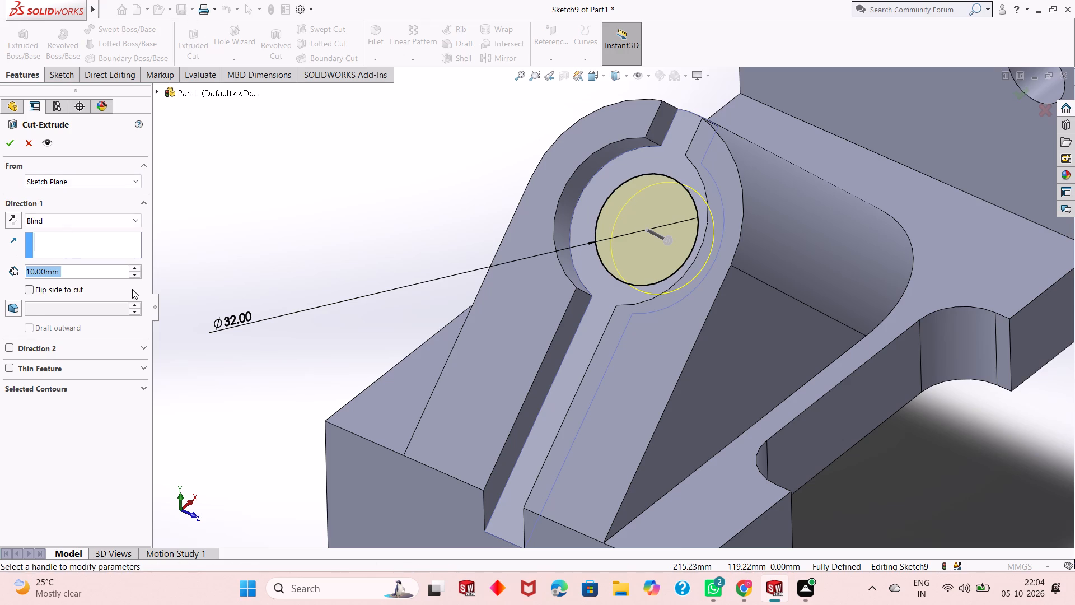
pyautogui.scroll(1, 604, 401)
pyautogui.moveTo(604, 401); pyautogui.dragTo(557, 260, button='middle')
pyautogui.scroll(3, 565, 262)
pyautogui.moveTo(711, 347); pyautogui.dragTo(716, 401, button='middle')
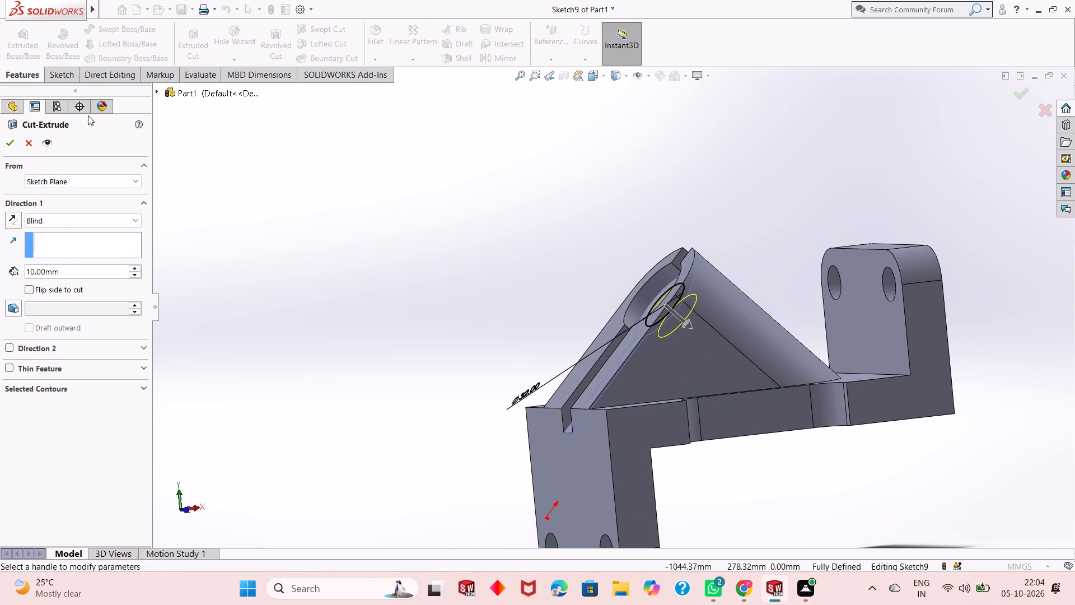
pyautogui.click(86, 219)
pyautogui.click(95, 240)
pyautogui.moveTo(465, 300); pyautogui.dragTo(440, 253, button='middle')
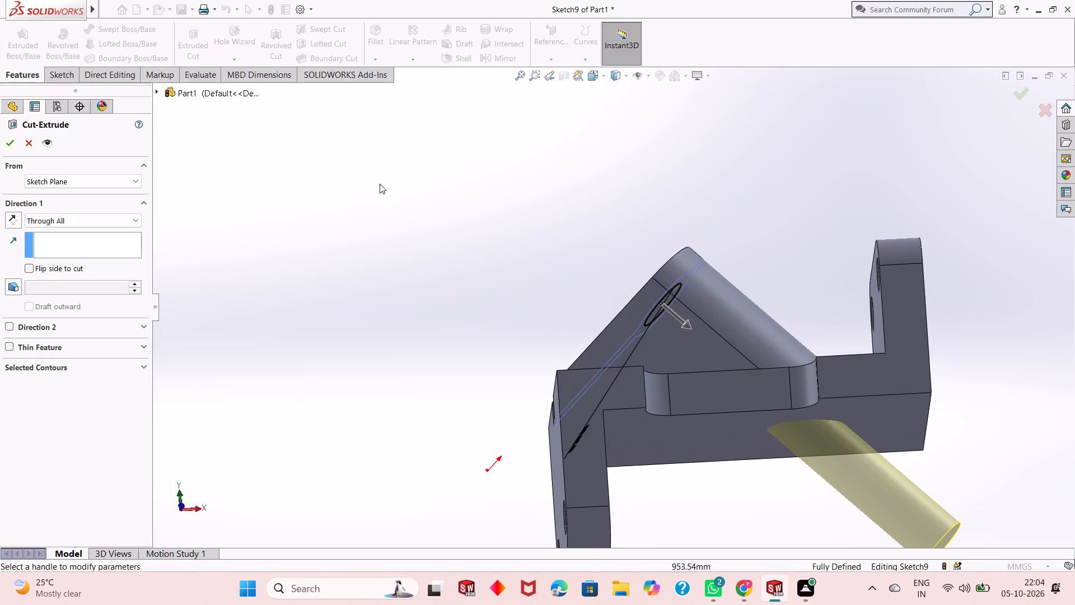
pyautogui.click(6, 148)
pyautogui.click(520, 312)
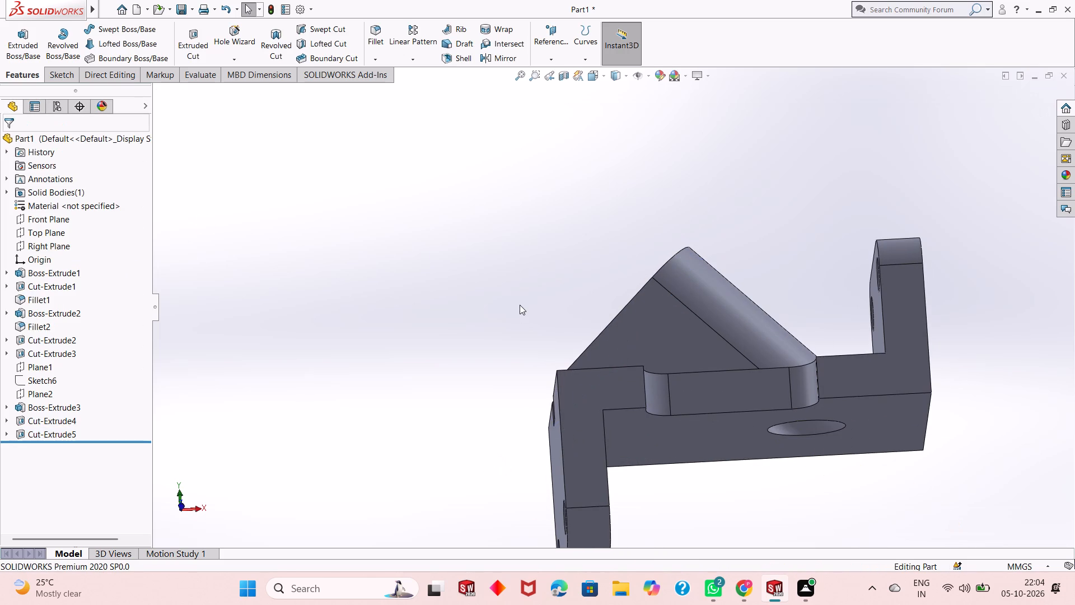
# Inspect the through hole from the underside and from the front of the inclined boss.
pyautogui.moveTo(524, 304); pyautogui.dragTo(469, 113, button='middle')
pyautogui.scroll(1, 521, 298)
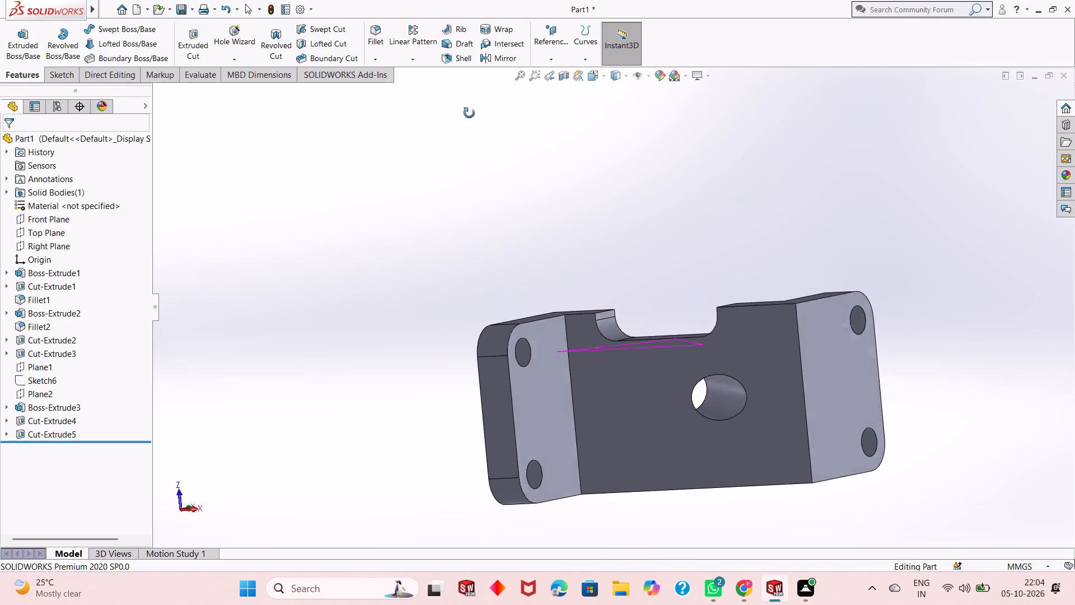
pyautogui.moveTo(469, 113); pyautogui.dragTo(677, 290, button='middle')
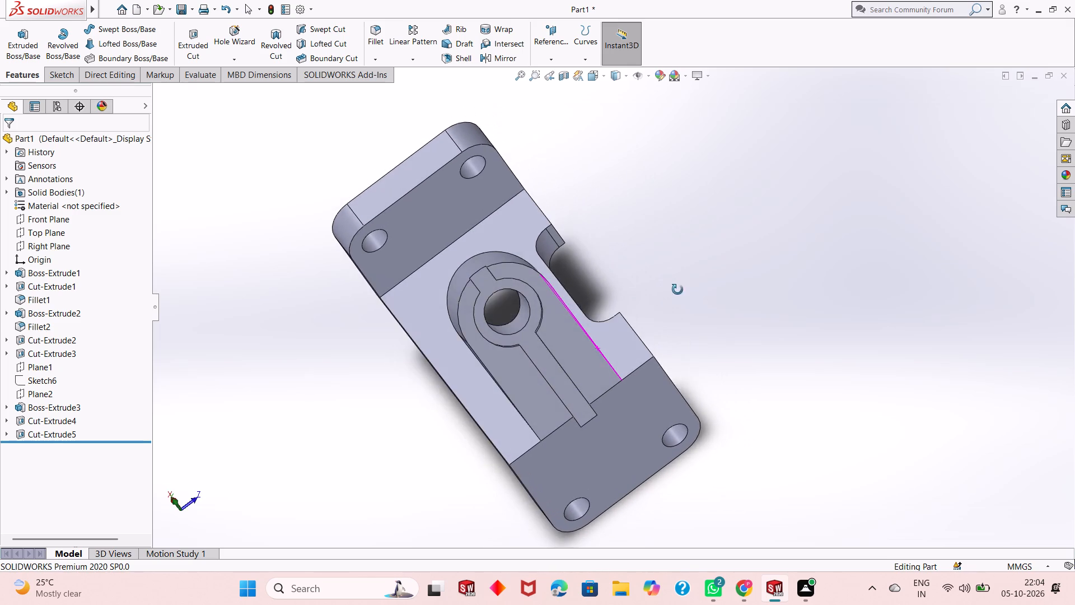
pyautogui.moveTo(677, 290); pyautogui.dragTo(658, 272, button='middle')
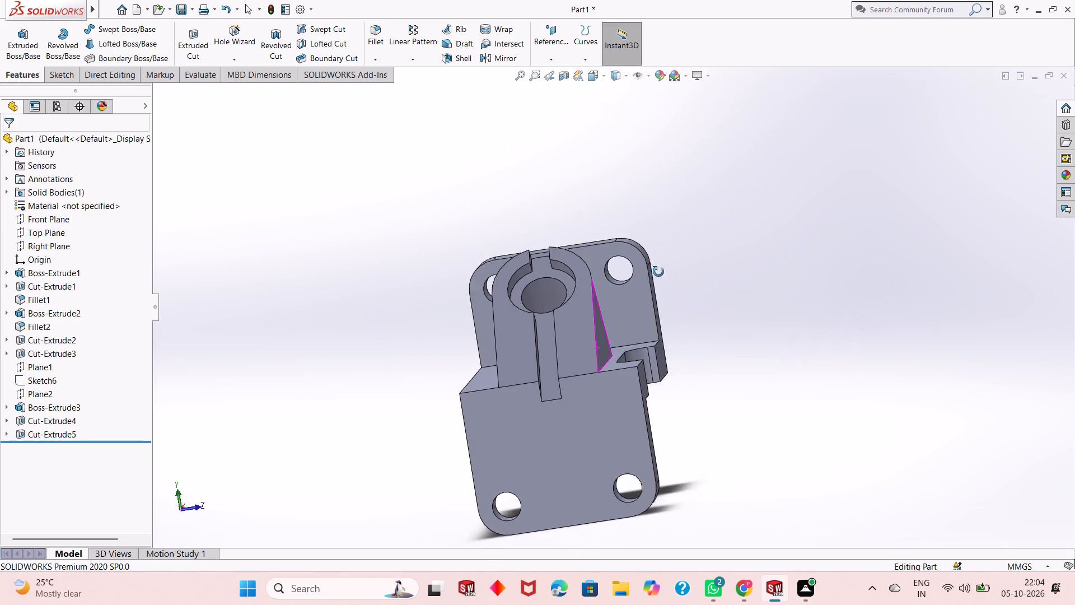
pyautogui.moveTo(658, 272); pyautogui.dragTo(628, 336, button='middle')
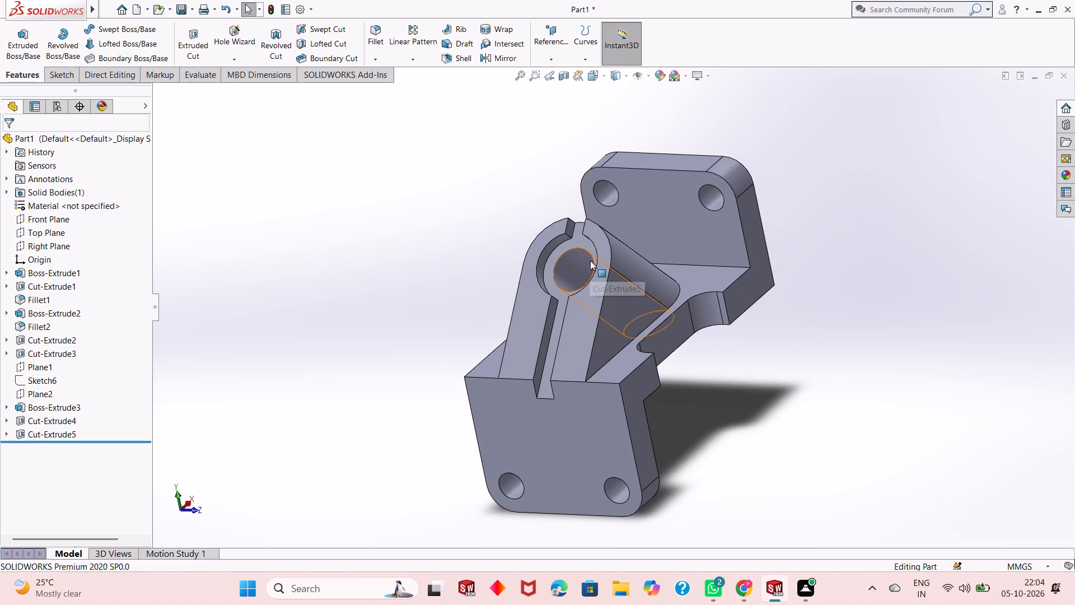
pyautogui.scroll(-5, 590, 260)
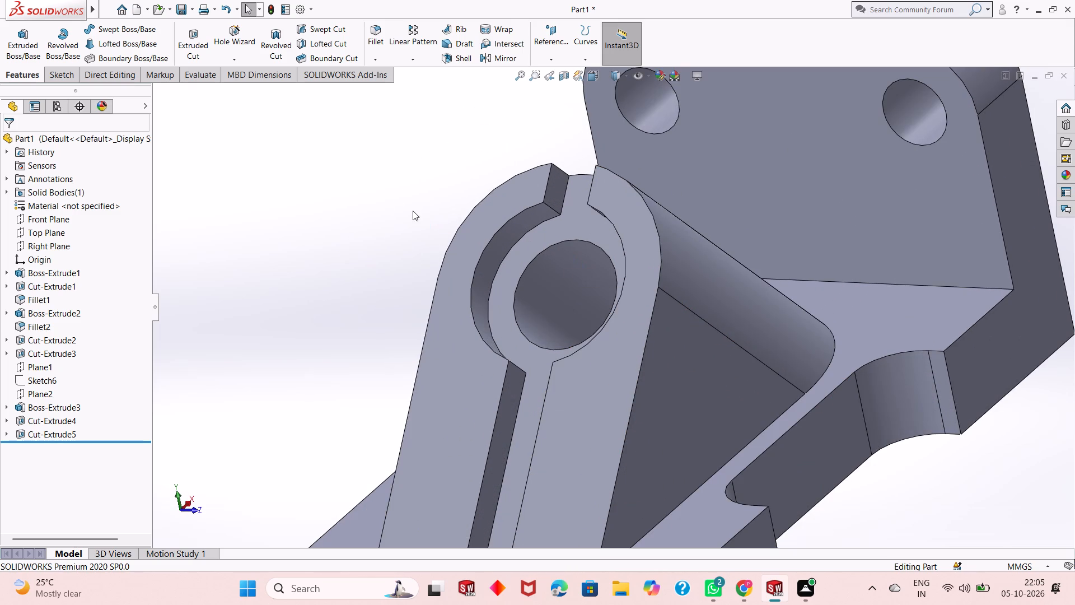
# Chamfer the front edge of the 32 mm through hole in the inclined boss by 1 mm at 45 degrees.
pyautogui.click(371, 62)
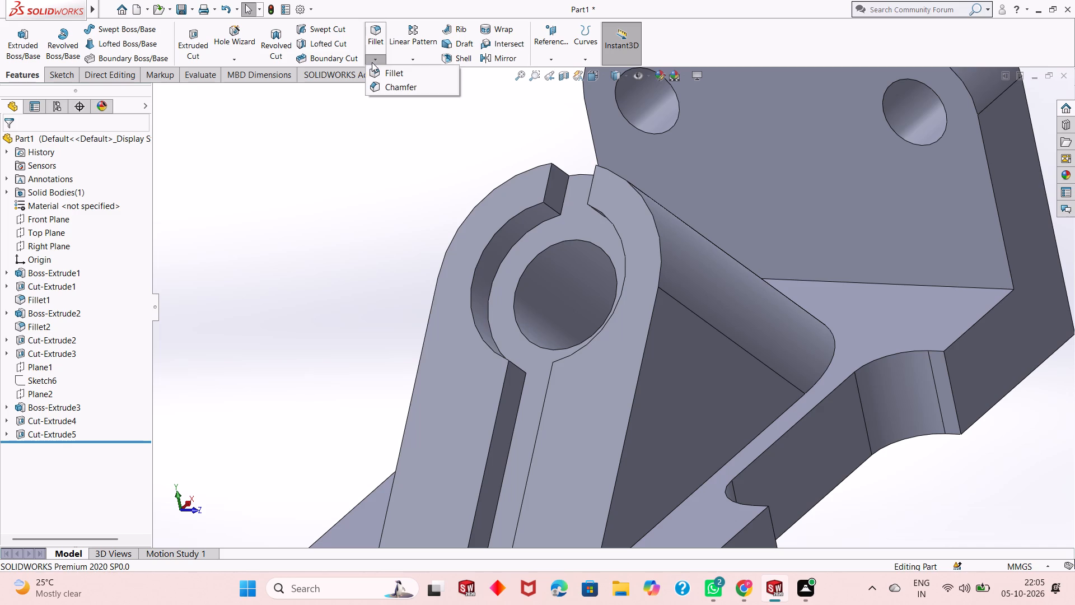
pyautogui.click(397, 86)
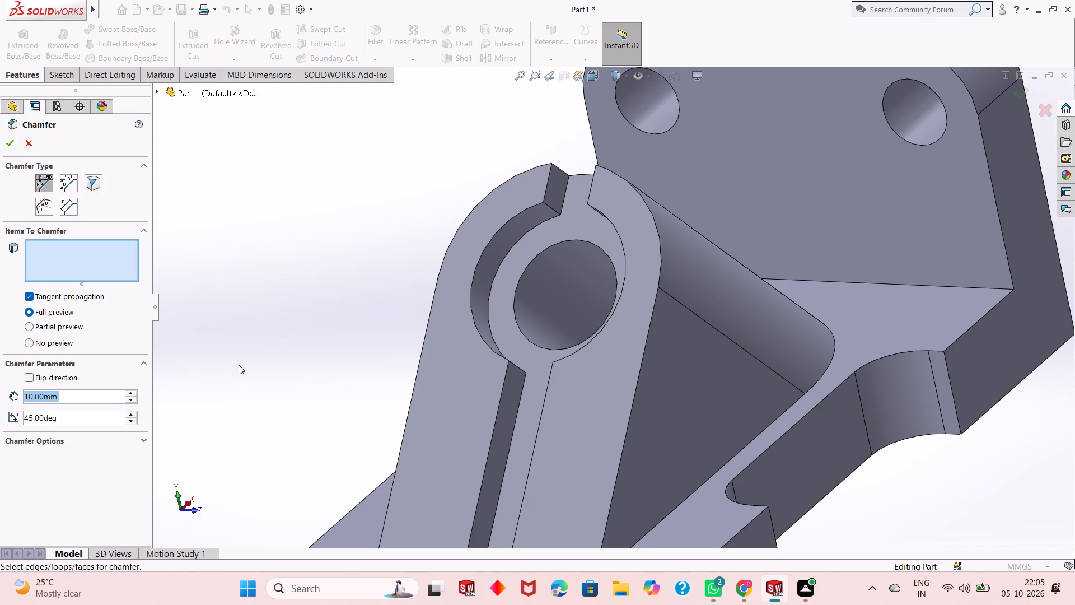
pyautogui.press('2')
pyautogui.press('Return')
pyautogui.press('1')
pyautogui.press('Return')
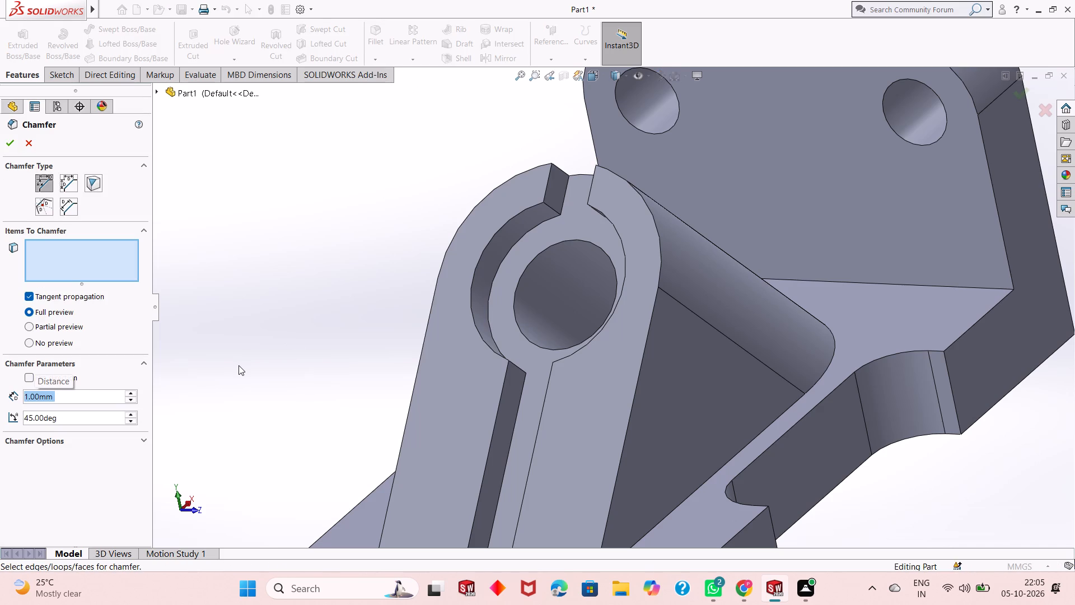
pyautogui.click(526, 271)
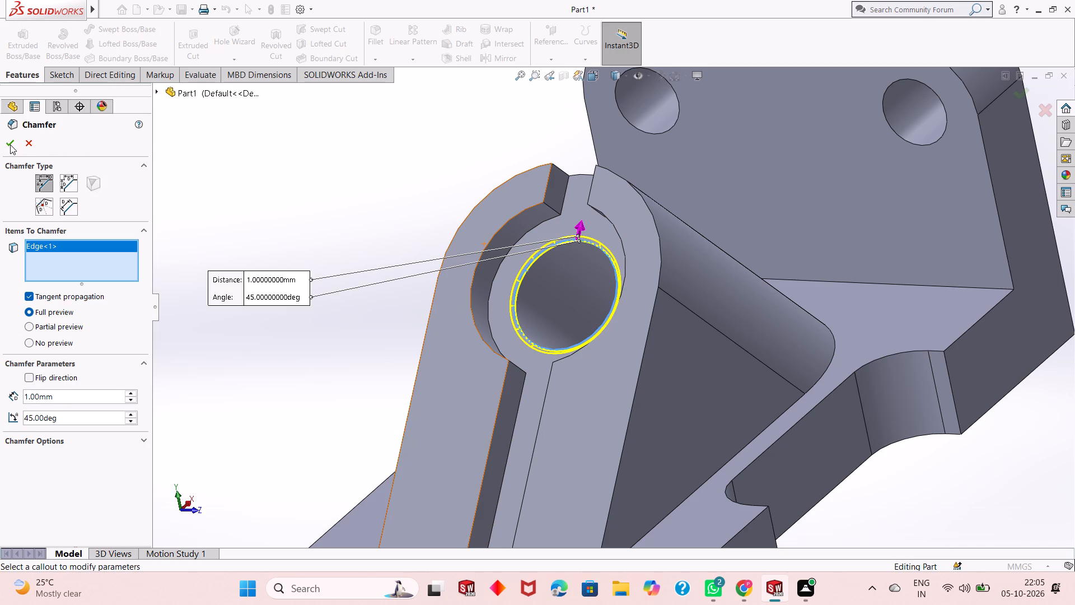
pyautogui.click(10, 145)
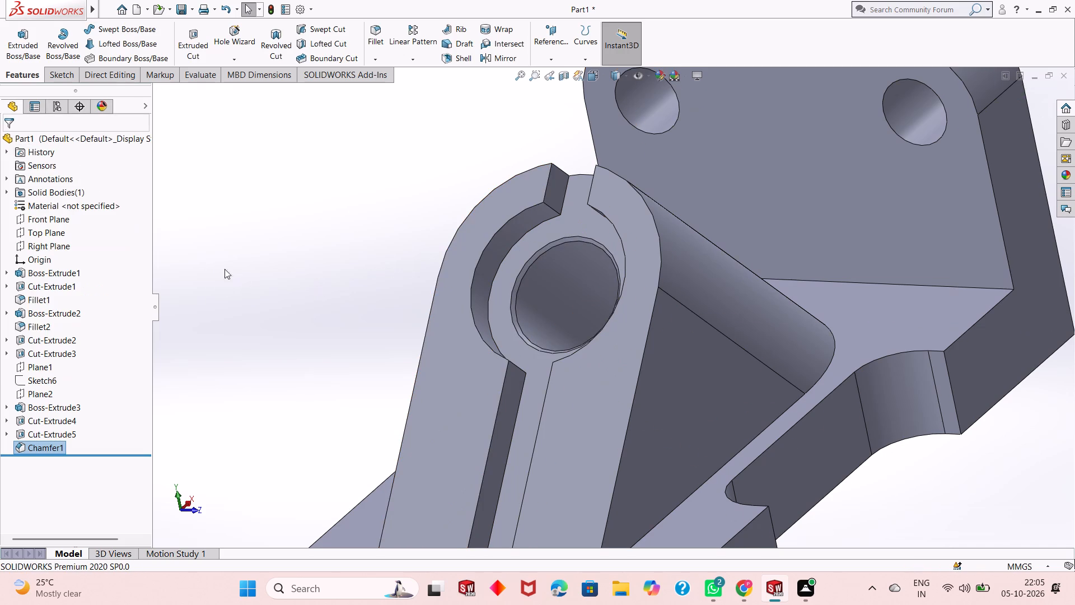
pyautogui.click(306, 323)
# Inspect the chamfered hole edge up close and the whole bracket from the side, front and an oblique view.
pyautogui.scroll(-10, 537, 299)
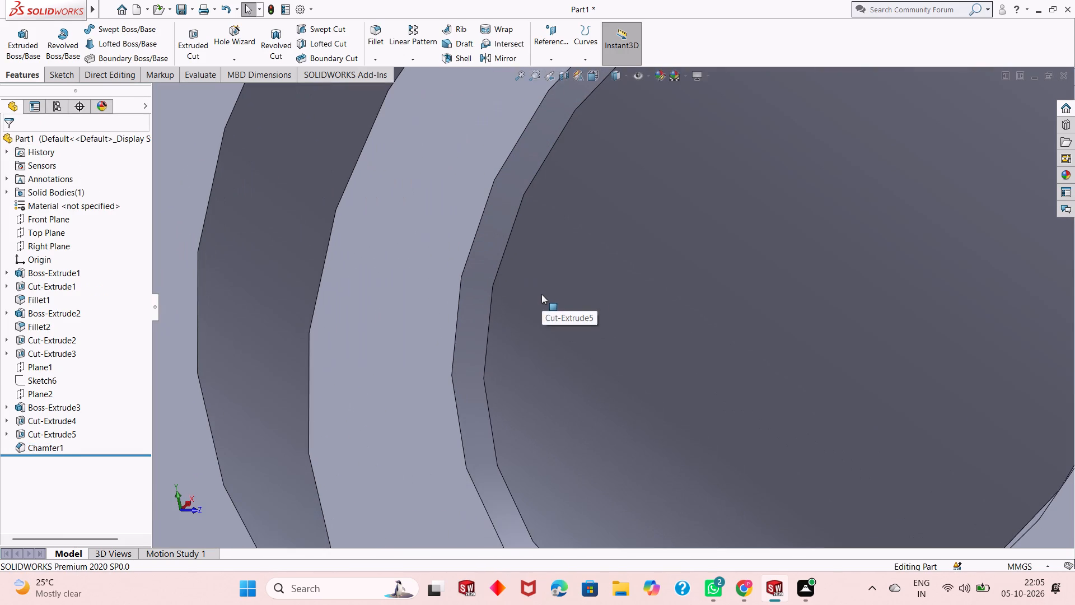
pyautogui.scroll(3, 551, 339)
pyautogui.moveTo(582, 356); pyautogui.dragTo(621, 238, button='middle')
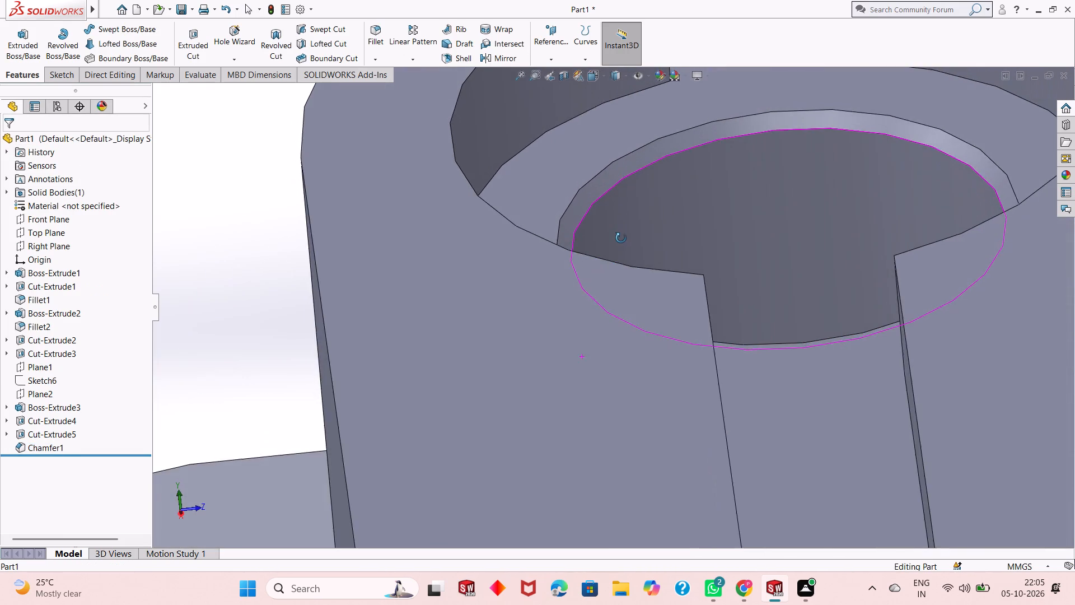
pyautogui.moveTo(621, 238); pyautogui.dragTo(628, 218, button='middle')
pyautogui.middleClick(742, 319)
pyautogui.scroll(4, 742, 319)
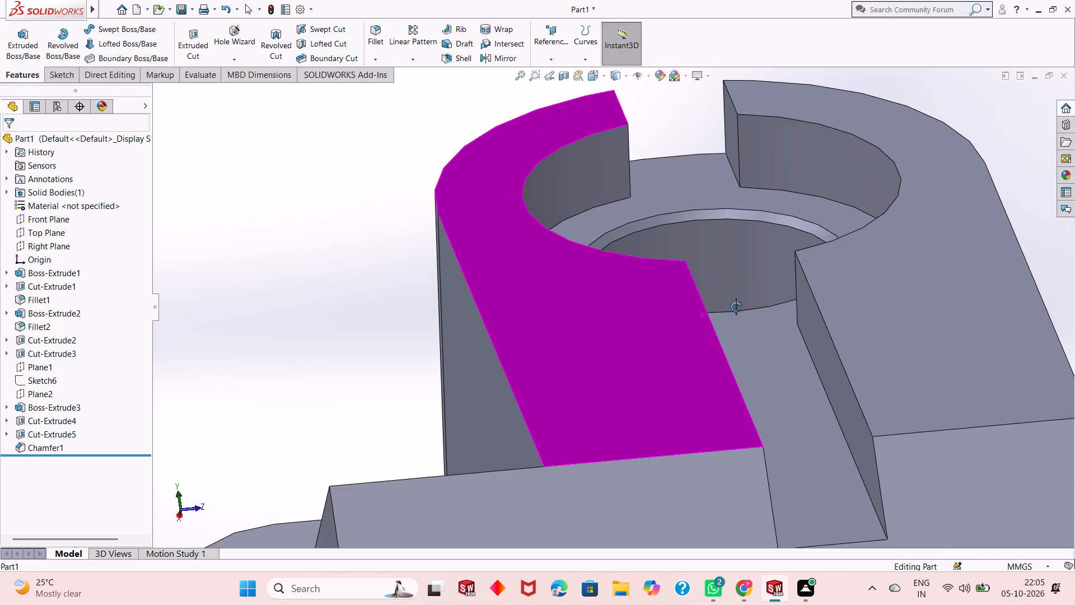
pyautogui.scroll(2, 739, 309)
pyautogui.click(887, 252)
pyautogui.moveTo(728, 322); pyautogui.dragTo(783, 204, button='middle')
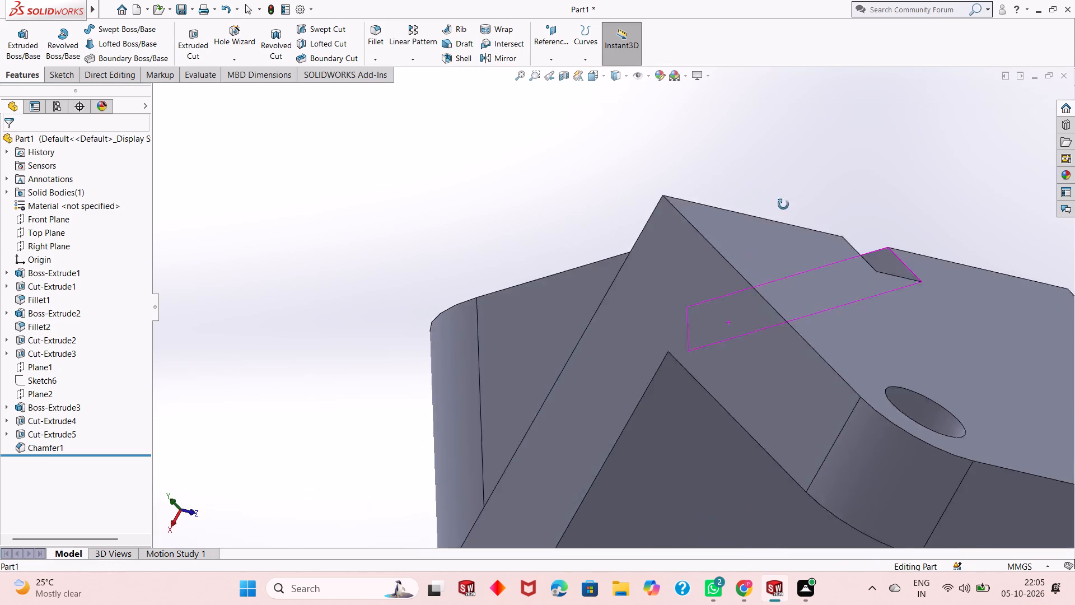
pyautogui.moveTo(783, 204); pyautogui.dragTo(817, 243, button='middle')
pyautogui.scroll(5, 782, 244)
pyautogui.scroll(1, 688, 329)
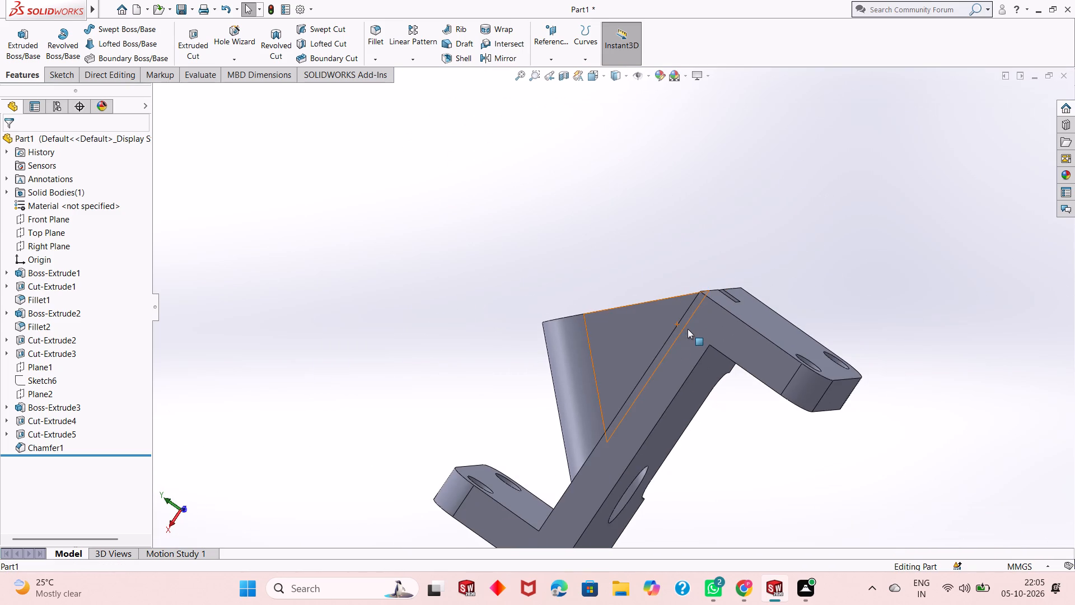
pyautogui.moveTo(688, 332); pyautogui.dragTo(611, 401, button='middle')
pyautogui.moveTo(799, 316); pyautogui.dragTo(774, 467, button='middle')
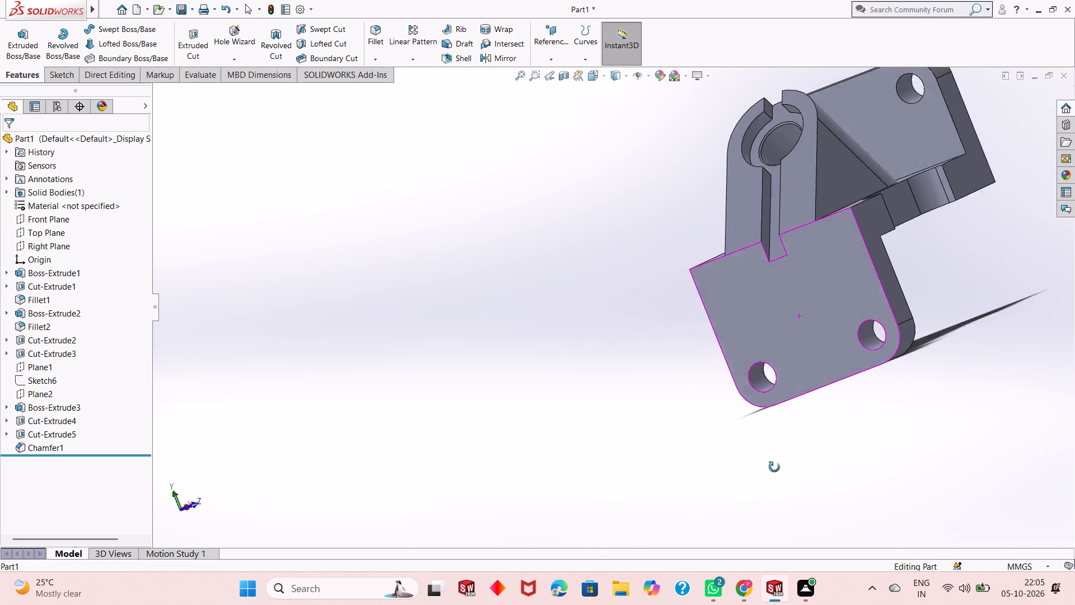
pyautogui.moveTo(774, 467); pyautogui.dragTo(745, 451, button='middle')
pyautogui.scroll(3, 721, 394)
pyautogui.scroll(-3, 914, 224)
pyautogui.moveTo(695, 260); pyautogui.dragTo(763, 329, button='middle')
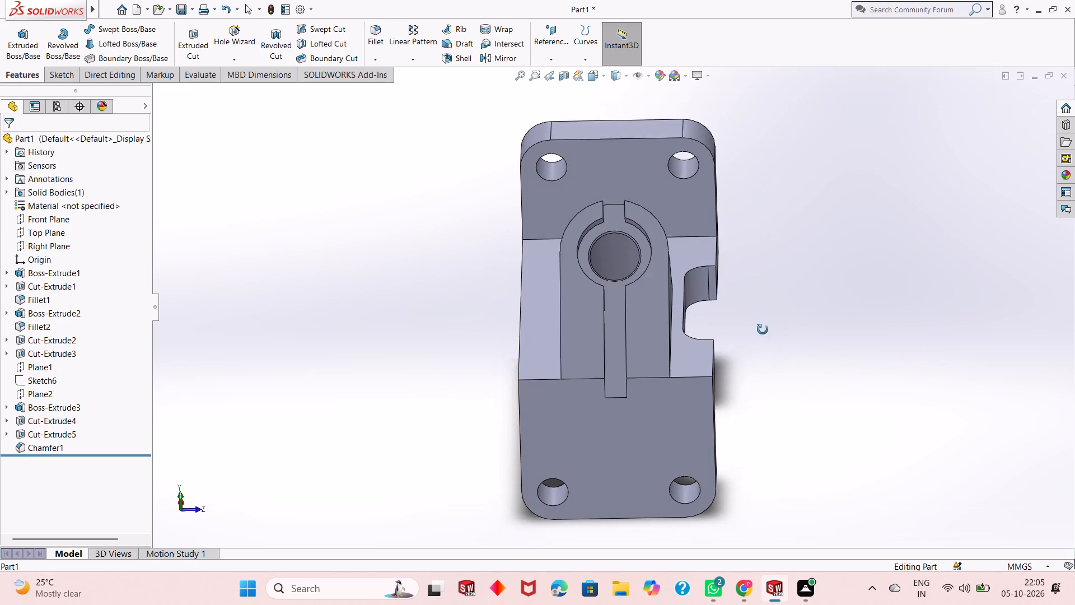
pyautogui.moveTo(763, 329); pyautogui.dragTo(690, 380, button='middle')
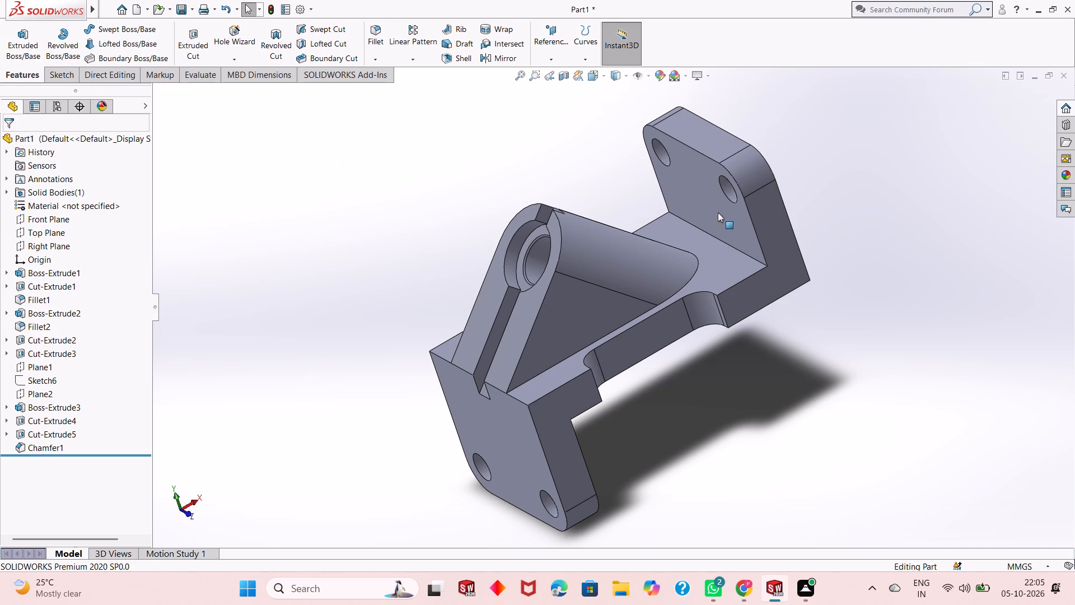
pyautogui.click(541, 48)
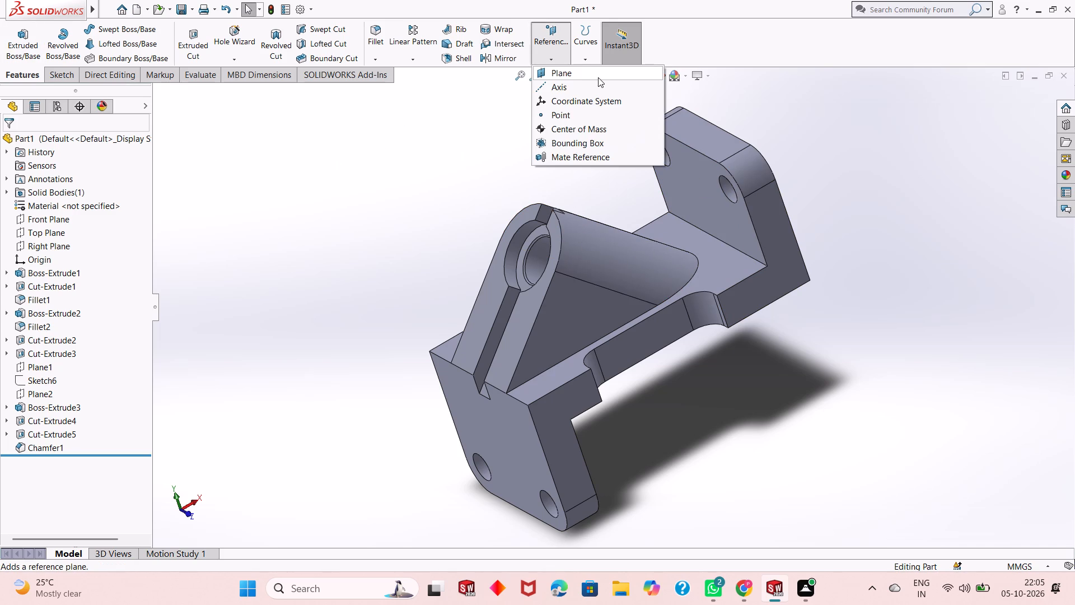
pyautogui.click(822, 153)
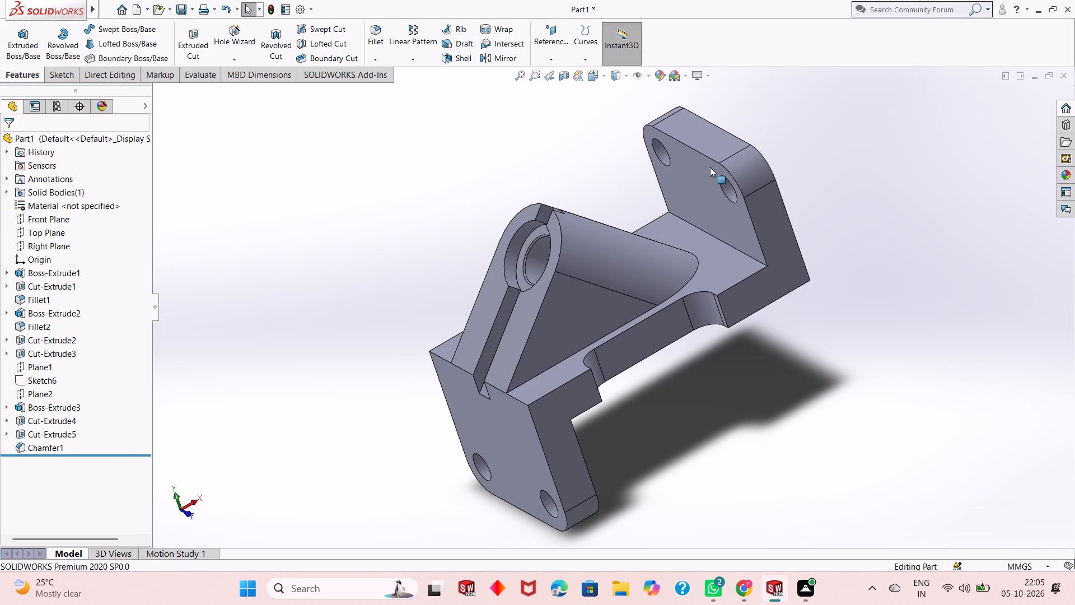
# Sketch a corner rectangle about 22 by 44 mm on the upper flange's boss-side face, standing on the flange's bottom edge between the two holes.
pyautogui.click(699, 169)
pyautogui.click(749, 138)
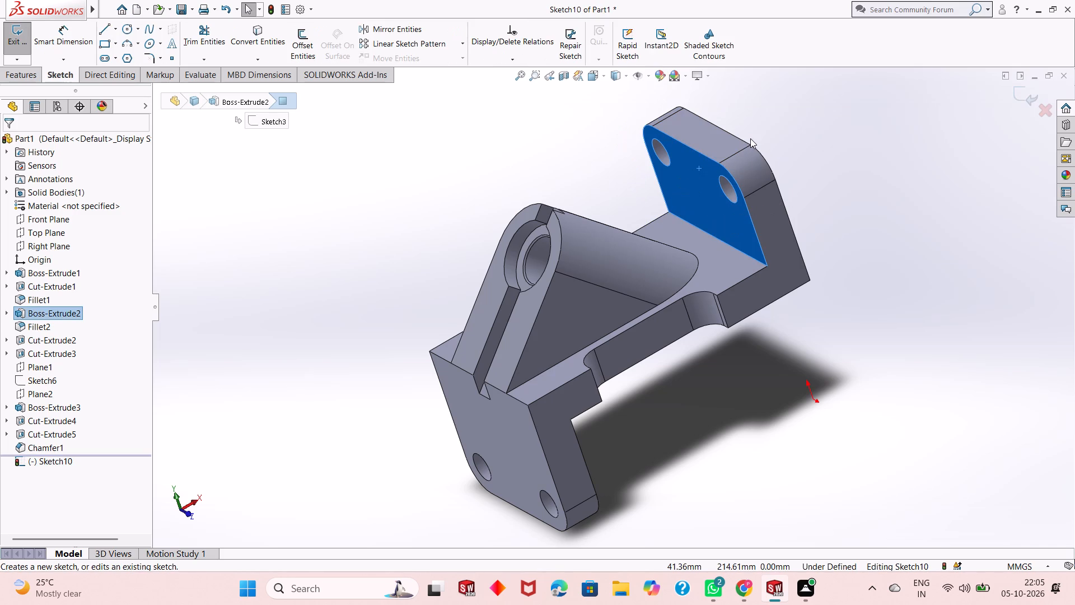
pyautogui.hotkey('ctrl', '8')
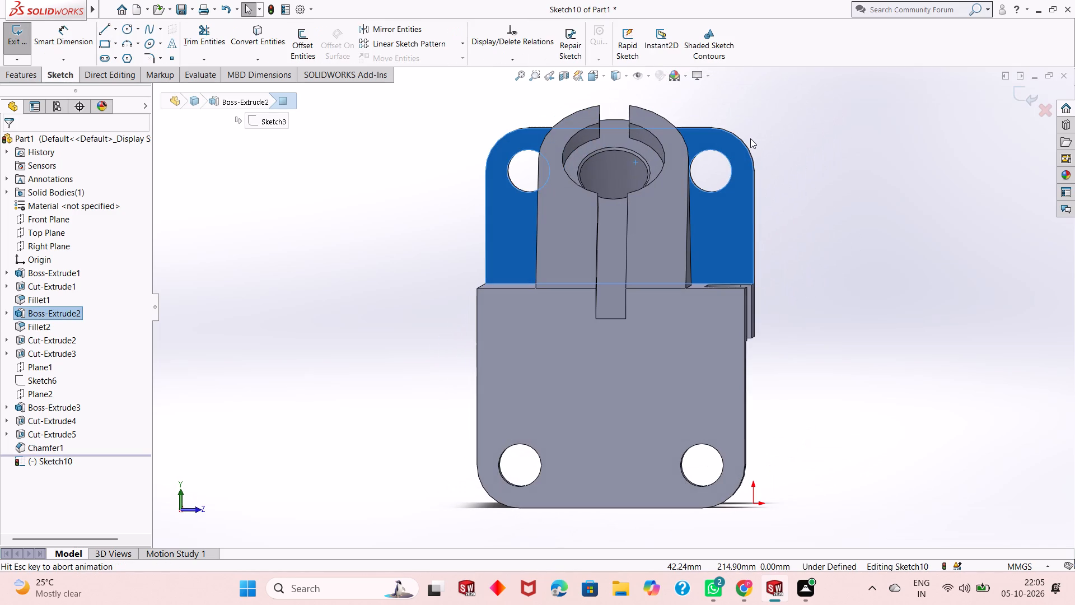
pyautogui.click(799, 270)
pyautogui.scroll(1, 592, 269)
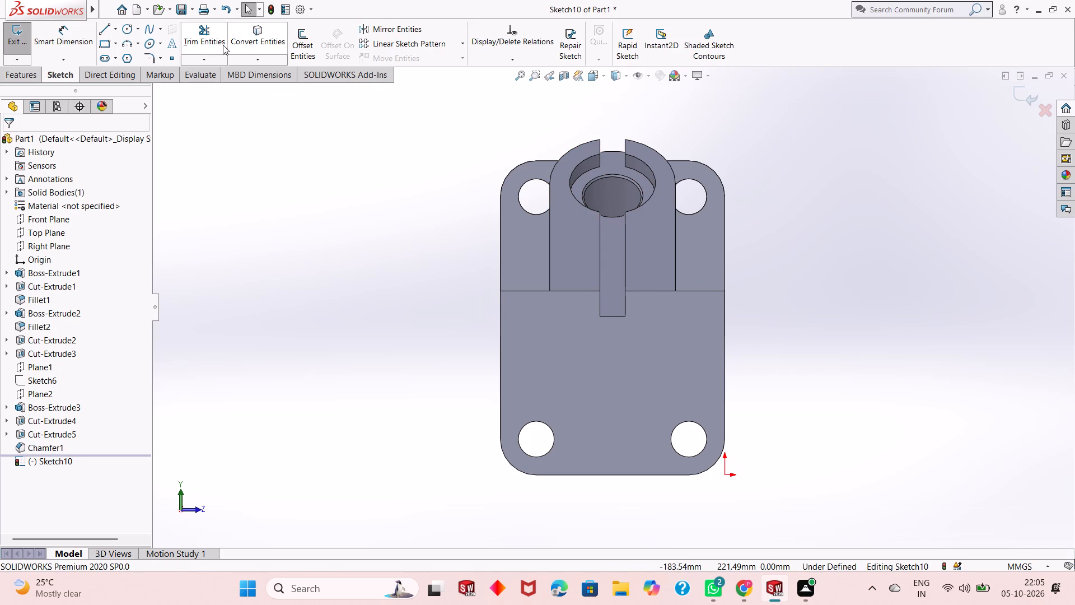
pyautogui.click(108, 45)
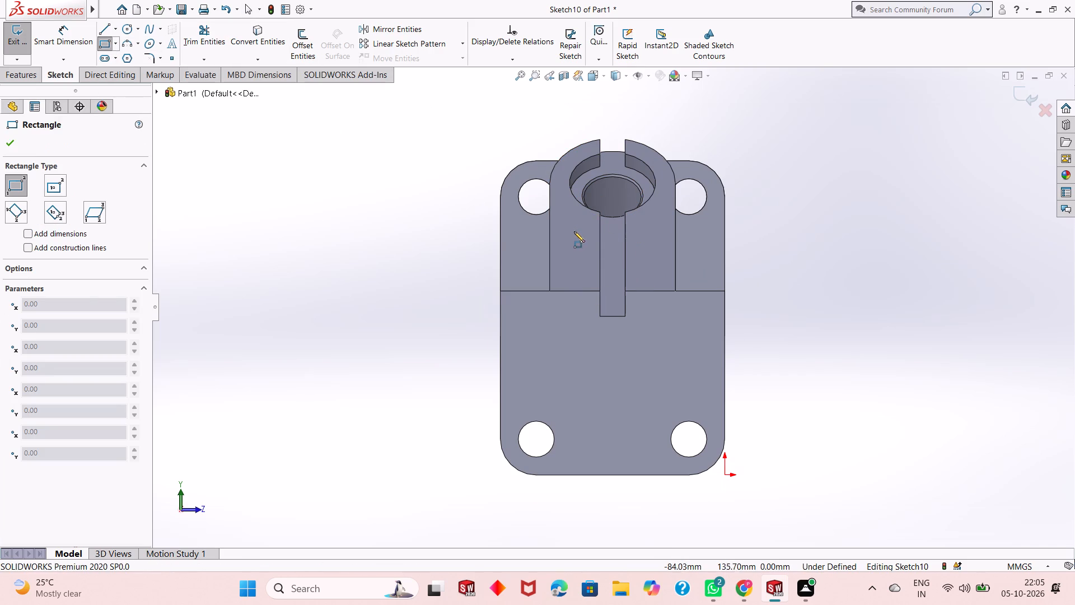
pyautogui.moveTo(611, 255); pyautogui.dragTo(638, 381, button='middle')
pyautogui.scroll(-4, 574, 137)
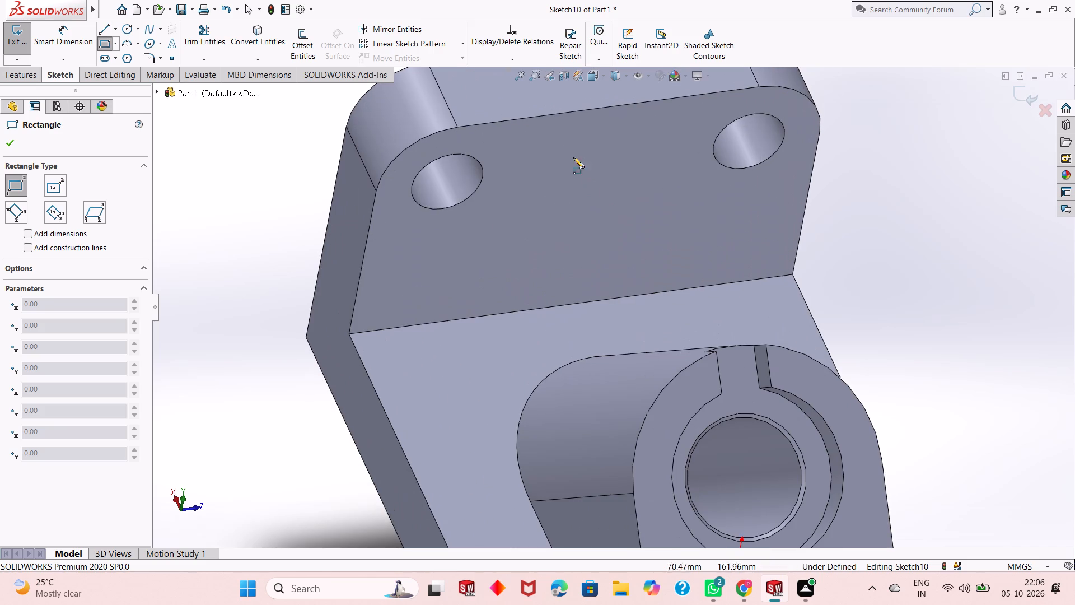
pyautogui.click(571, 187)
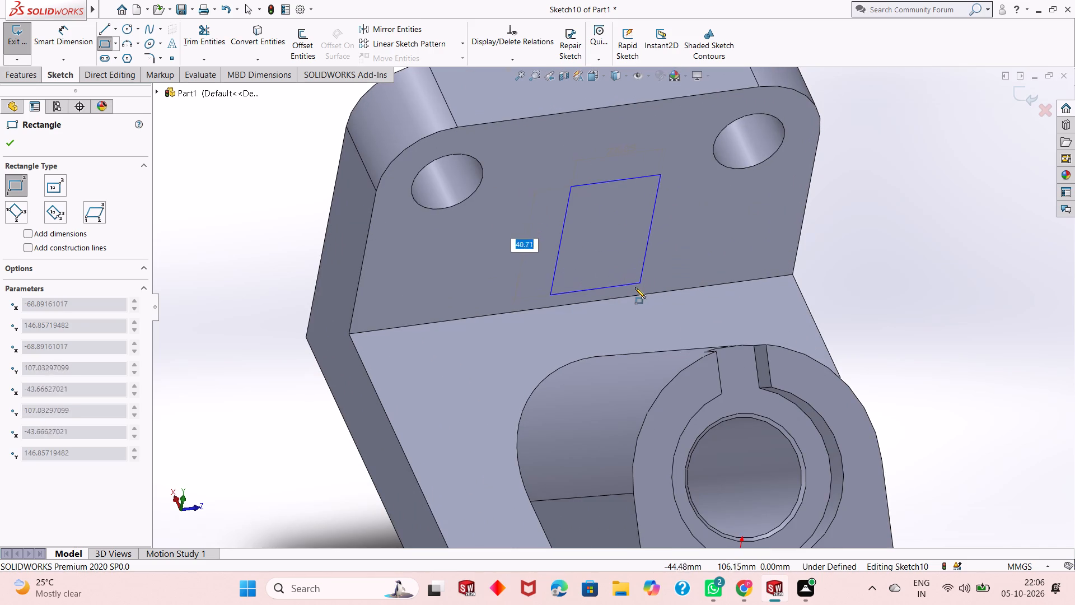
pyautogui.click(625, 296)
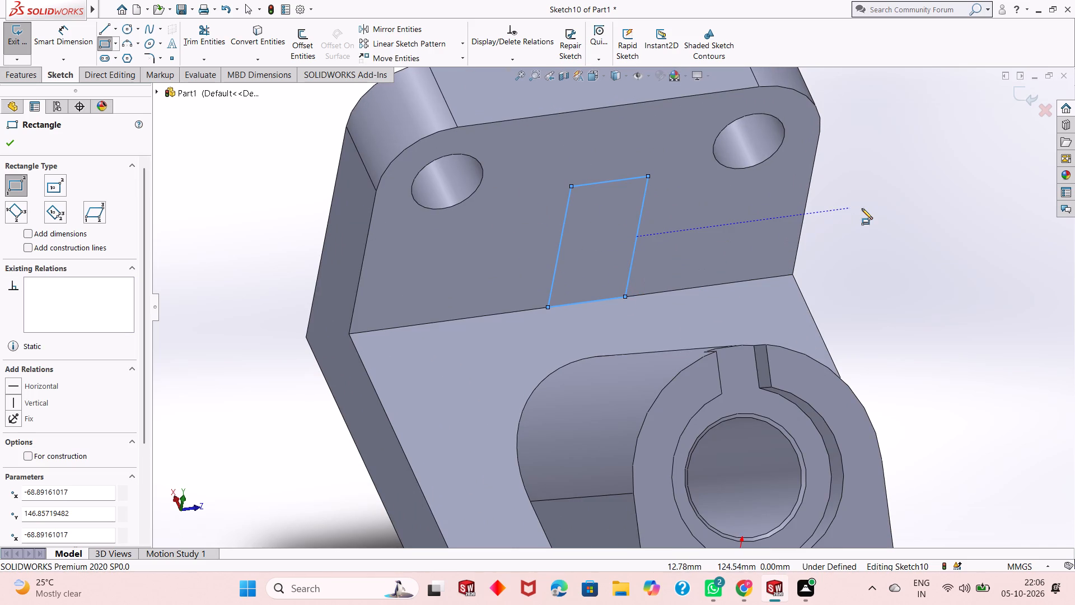
pyautogui.rightClick(862, 208)
pyautogui.click(867, 220)
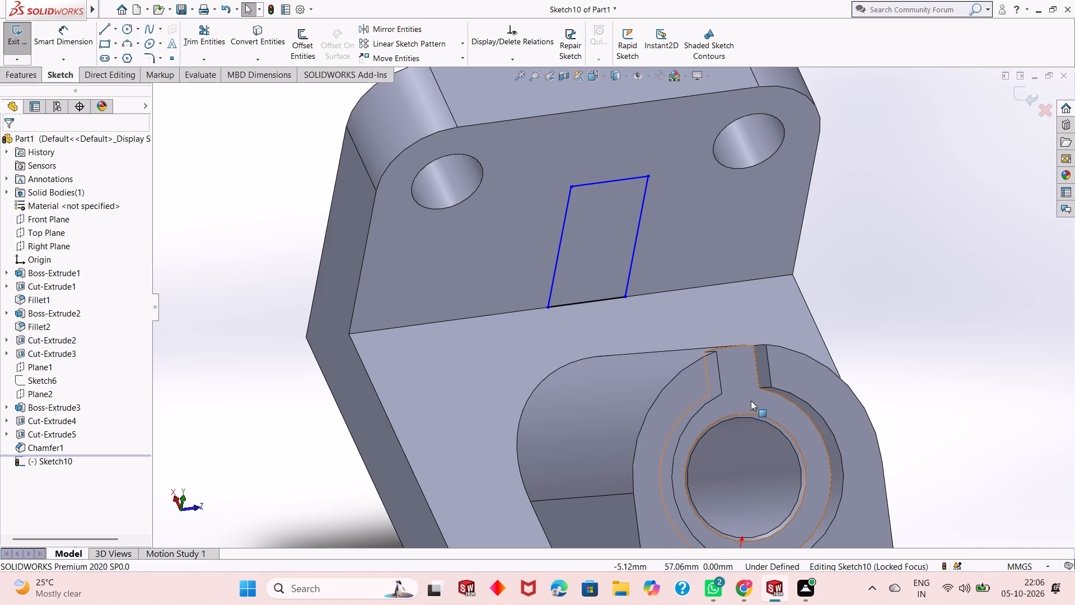
# Dimension the rectangle's top edge and set its width to 15 mm.
pyautogui.scroll(1, 417, 287)
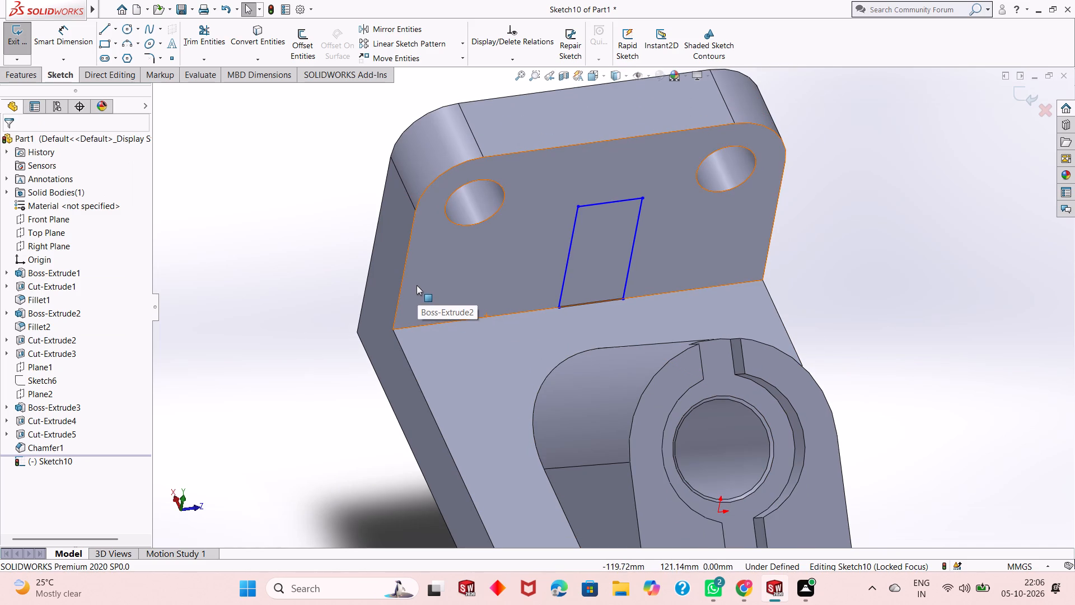
pyautogui.scroll(1, 417, 283)
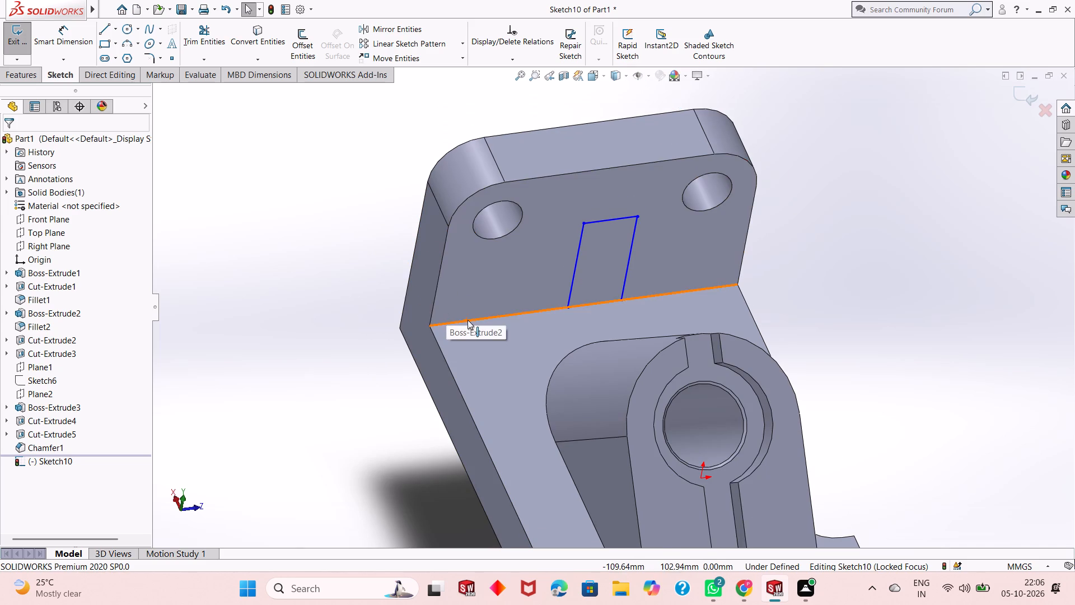
pyautogui.moveTo(468, 320); pyautogui.dragTo(420, 318, button='middle')
pyautogui.scroll(1, 426, 276)
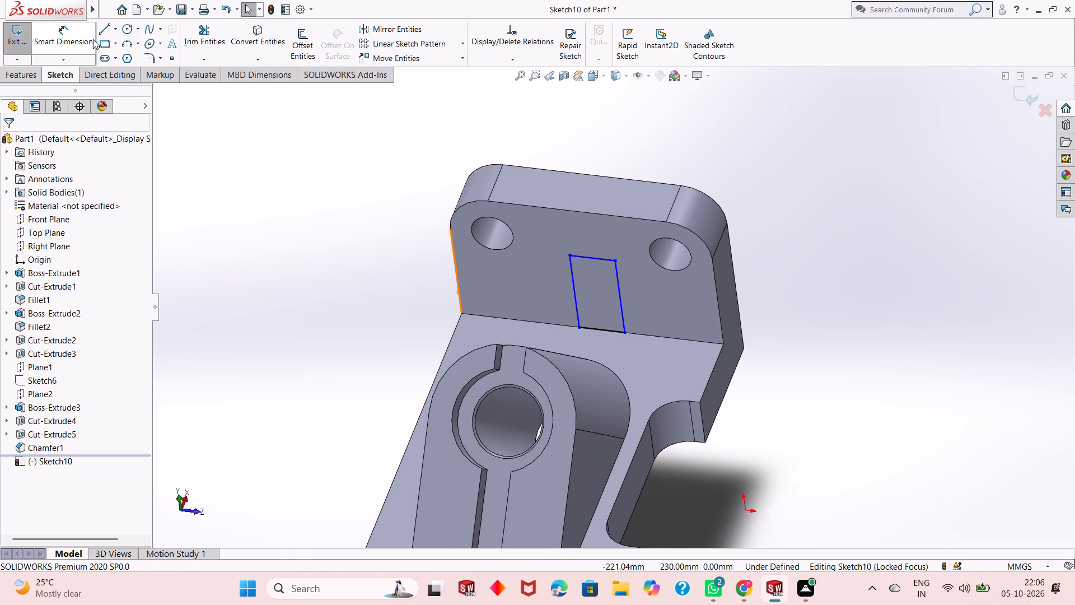
pyautogui.click(76, 43)
pyautogui.click(591, 260)
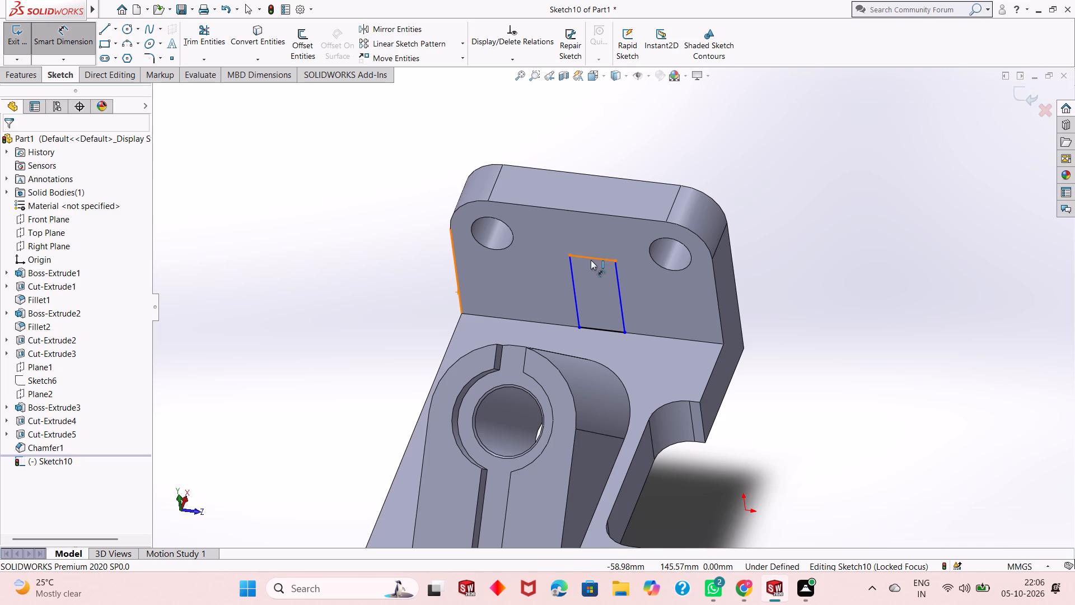
pyautogui.click(642, 151)
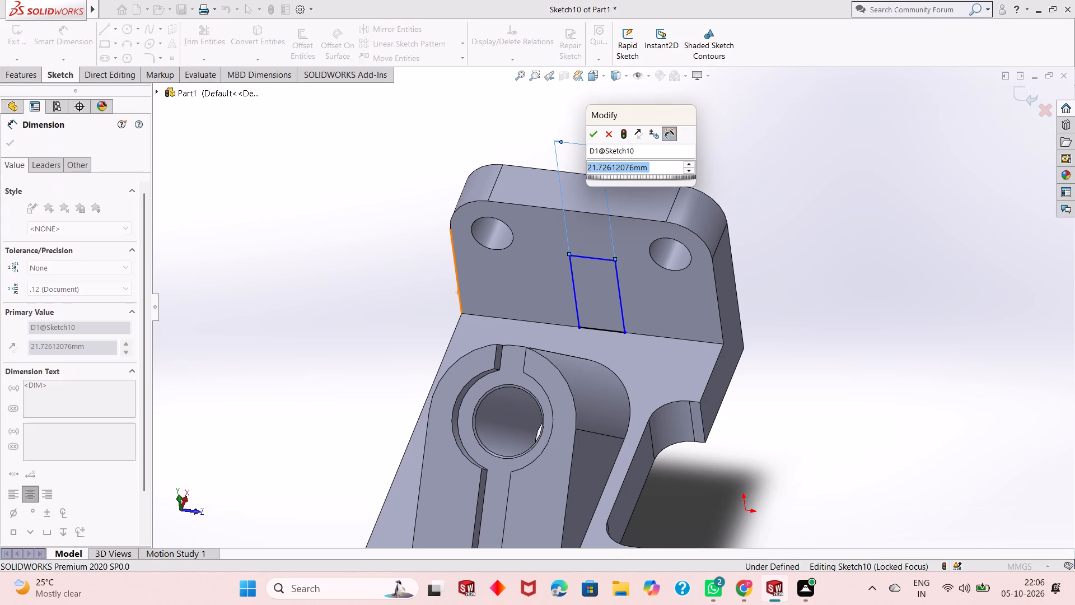
pyautogui.write('15')
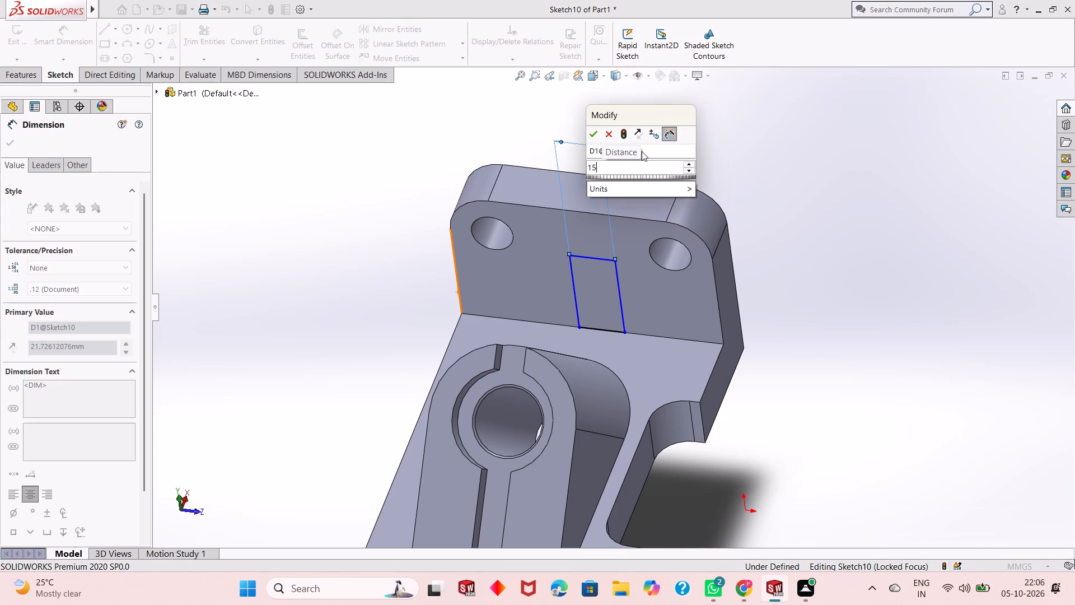
pyautogui.press('Return')
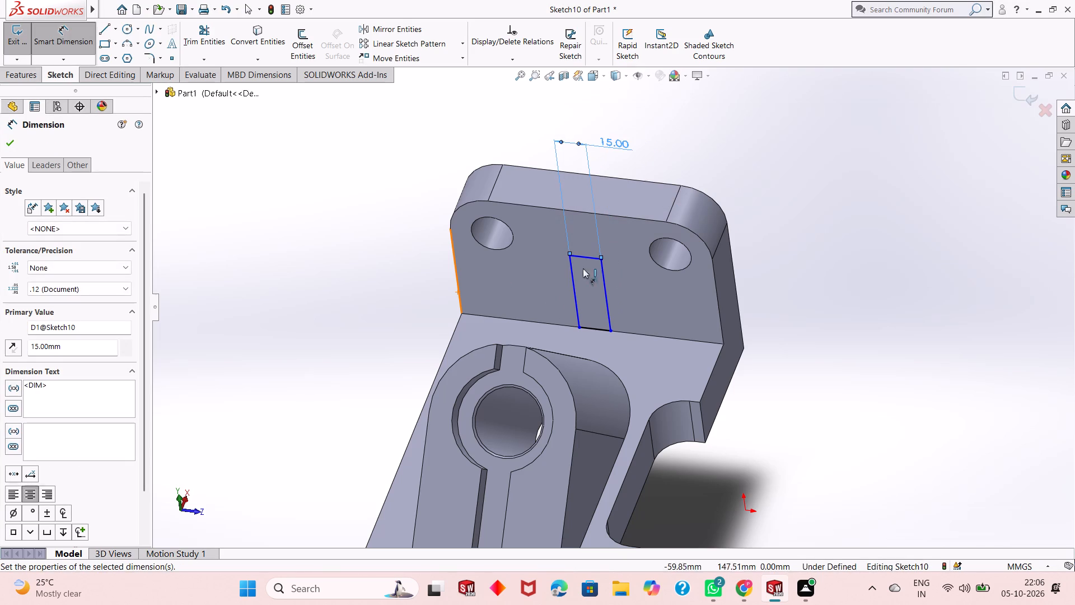
# Dimension the rectangle's lower corner from the near bottom corner of the flange face and set the distance to 55 mm.
pyautogui.scroll(-3, 564, 310)
pyautogui.scroll(1, 567, 310)
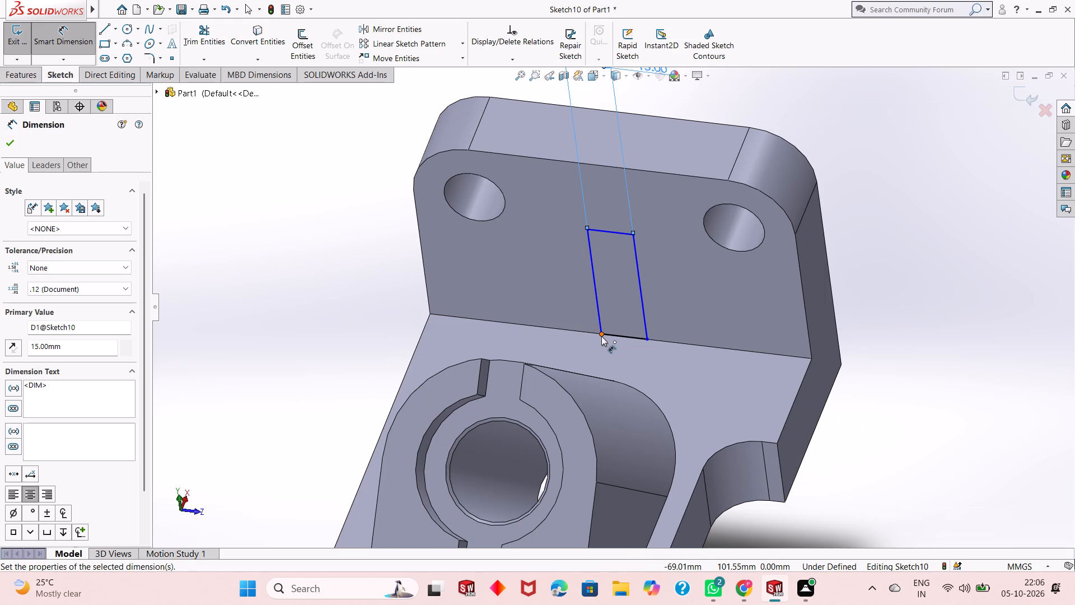
pyautogui.click(601, 336)
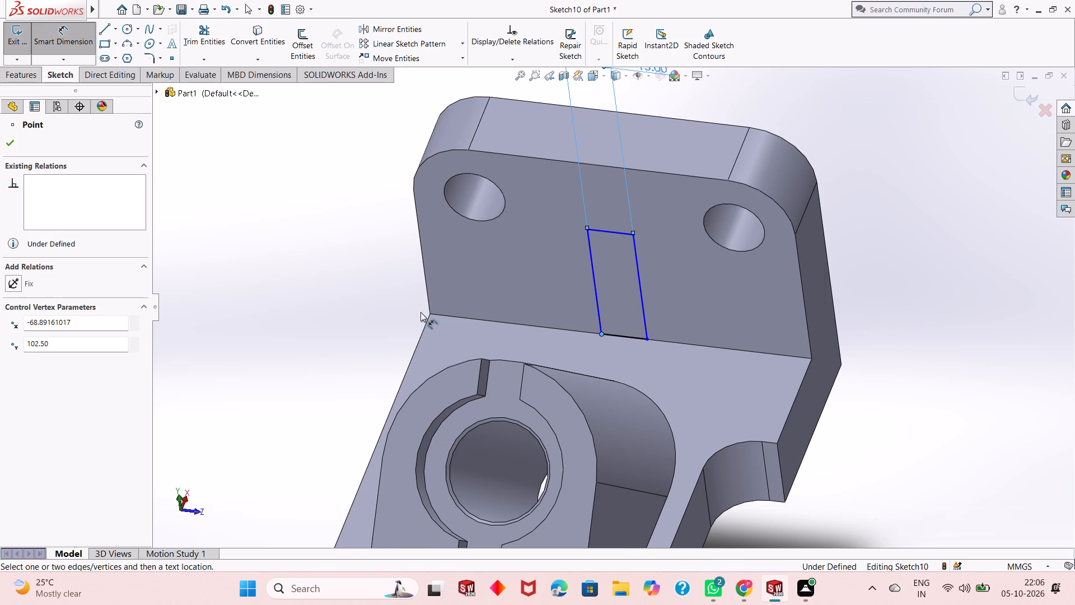
pyautogui.click(430, 313)
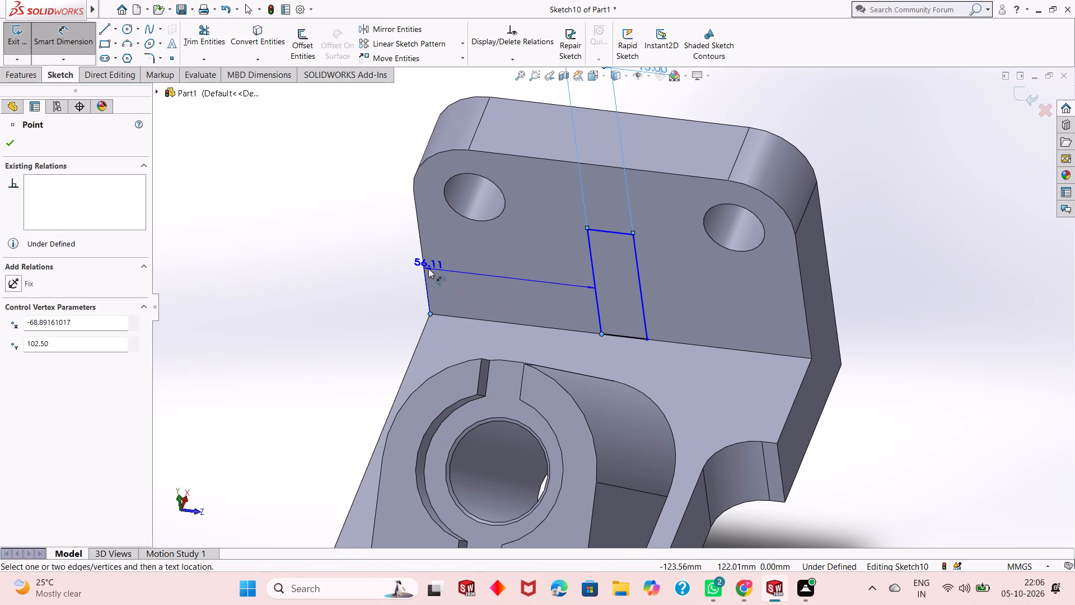
pyautogui.click(473, 271)
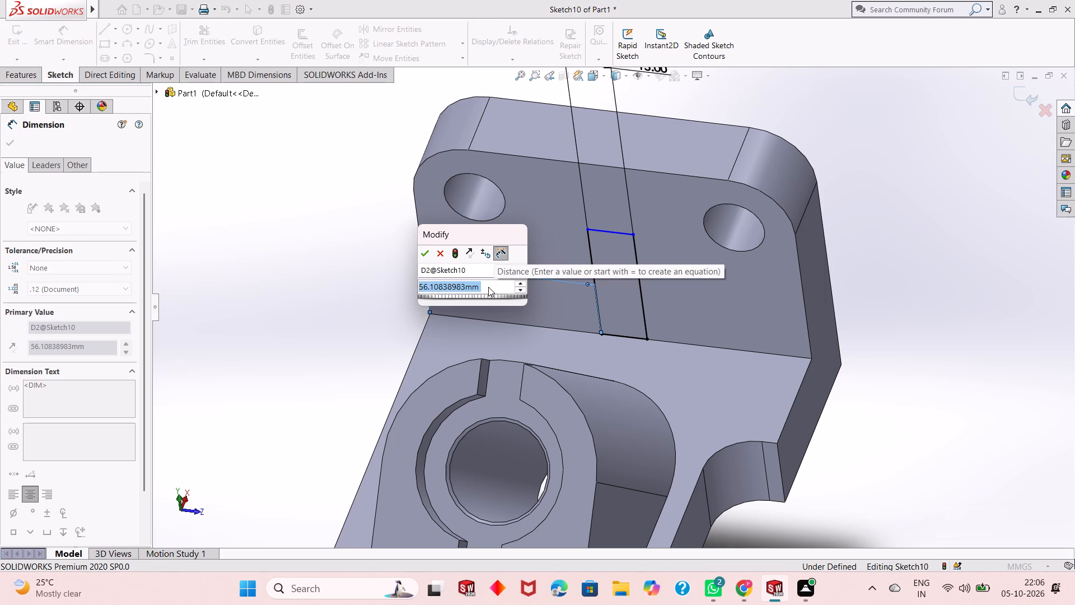
pyautogui.write('105')
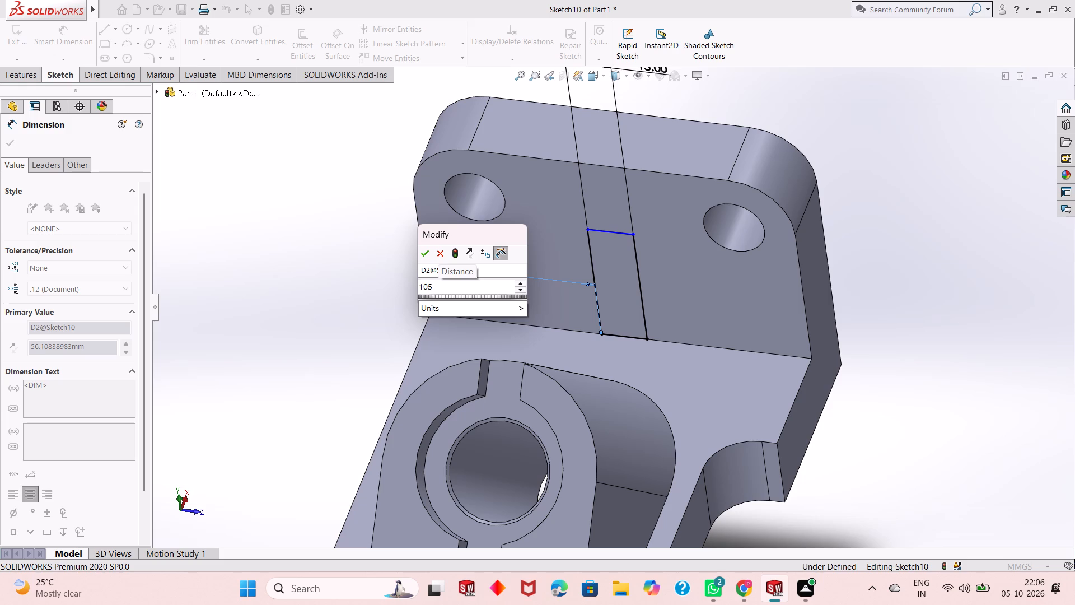
pyautogui.press('BackSpace')
pyautogui.press('BackSpace')
pyautogui.press('BackSpace')
pyautogui.press('BackSpace')
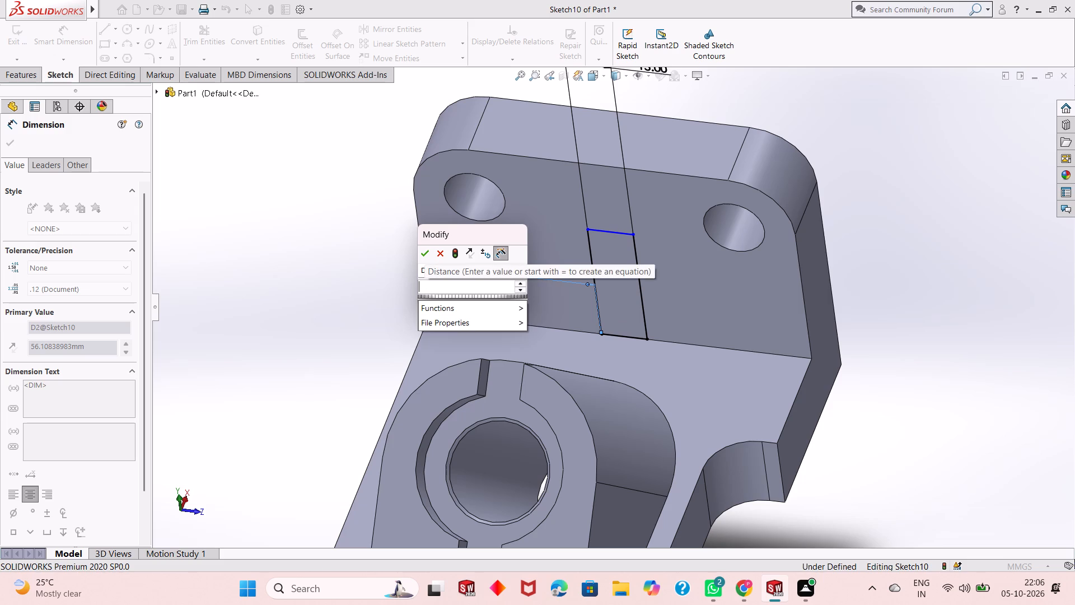
pyautogui.write('110')
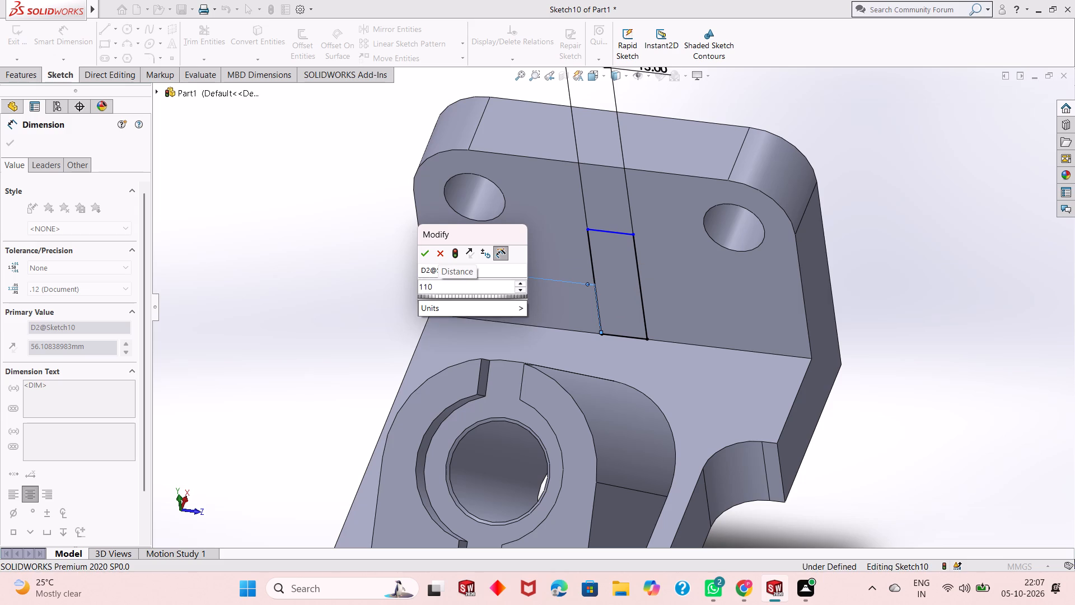
pyautogui.press('BackSpace')
pyautogui.press('BackSpace')
pyautogui.press('BackSpace')
pyautogui.press('BackSpace')
pyautogui.write('55')
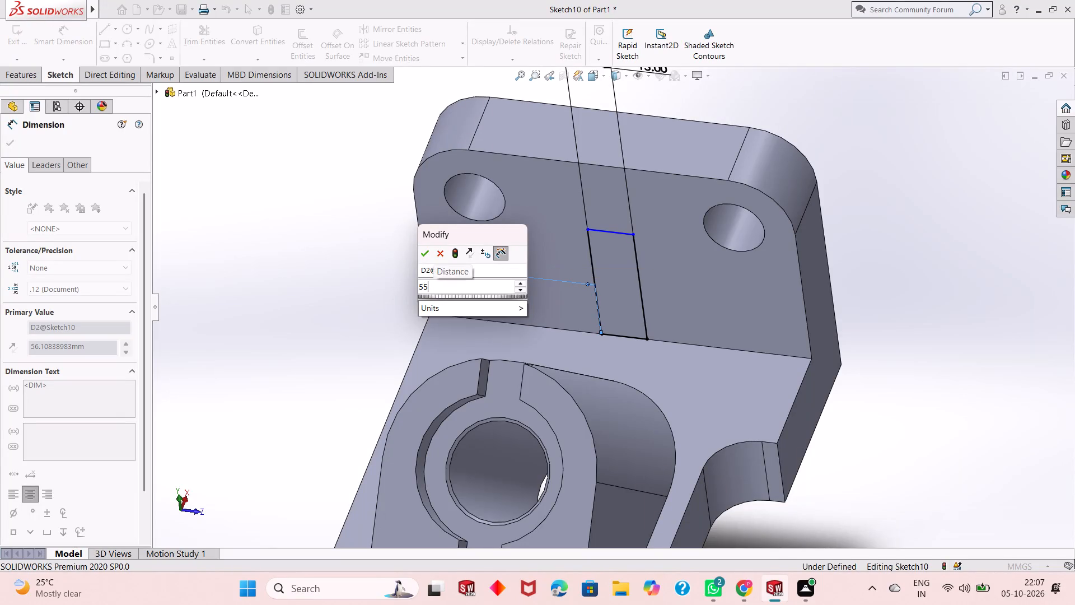
pyautogui.press('Return')
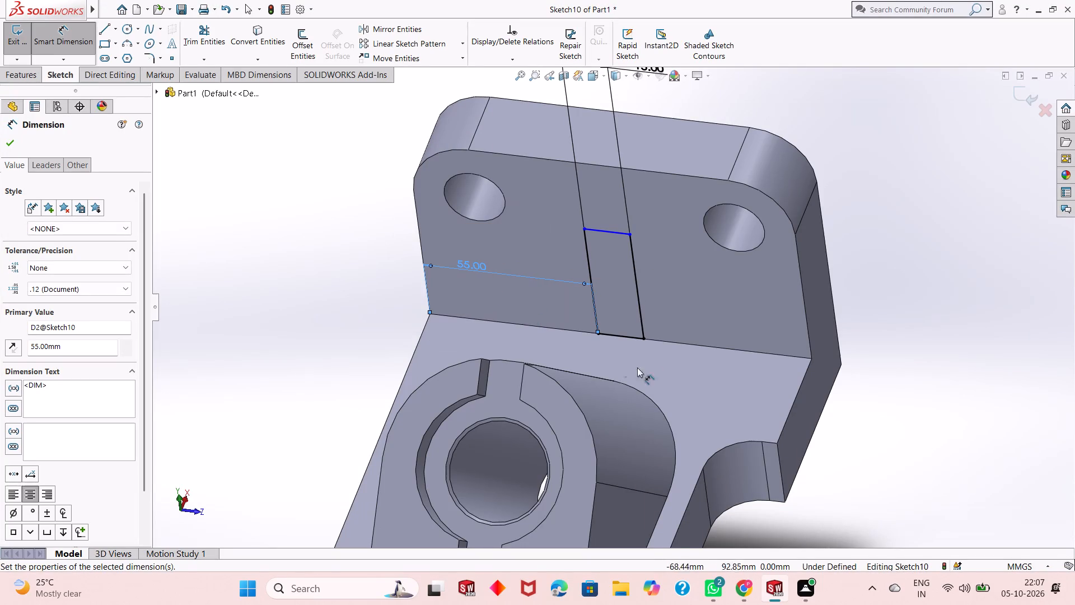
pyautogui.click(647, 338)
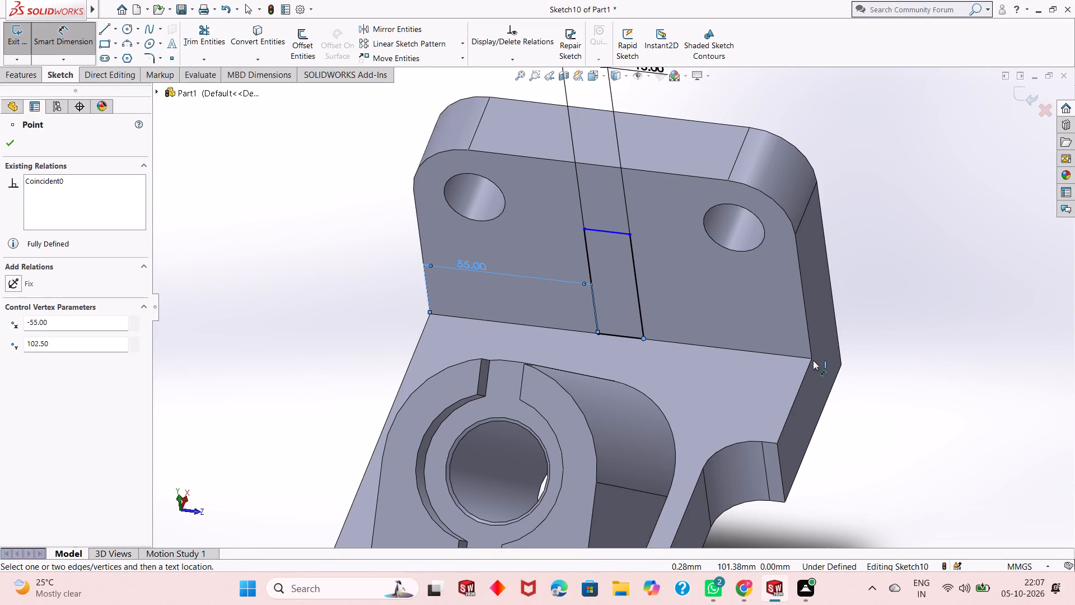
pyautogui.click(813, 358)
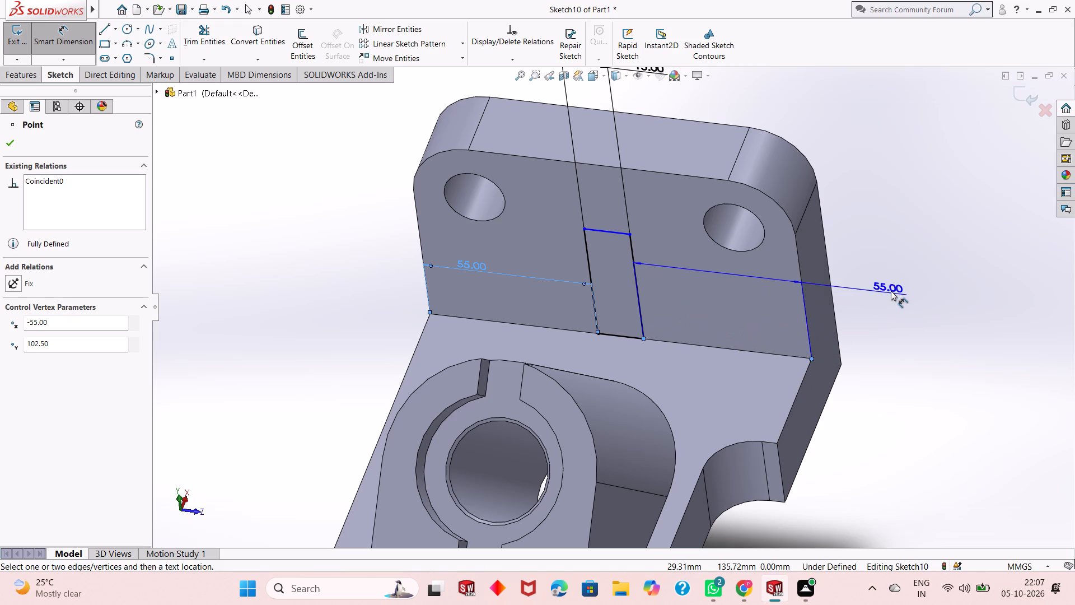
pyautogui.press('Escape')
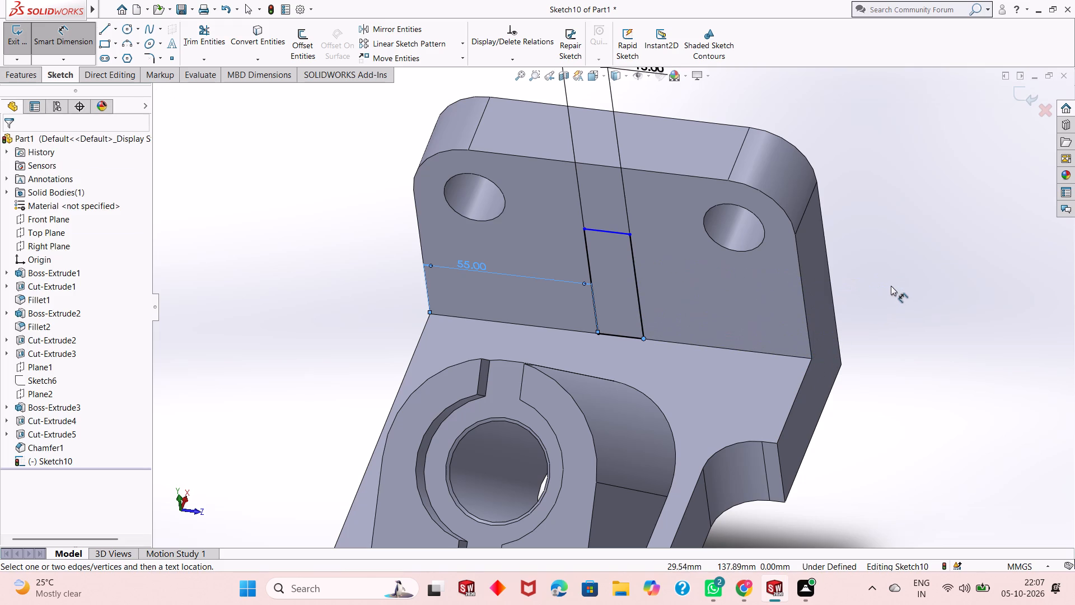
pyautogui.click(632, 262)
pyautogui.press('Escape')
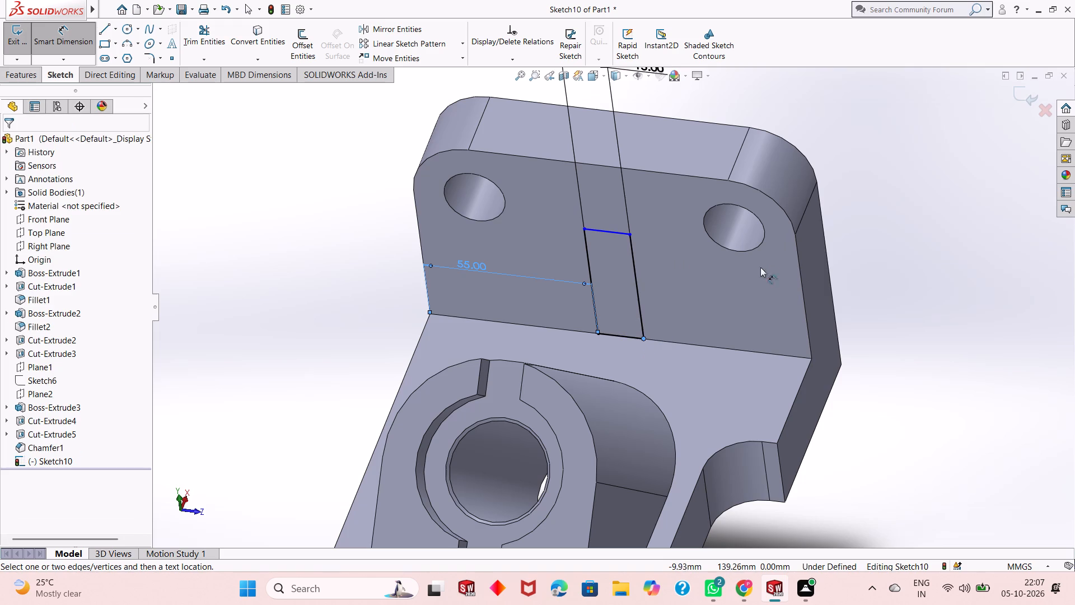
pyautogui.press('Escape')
# Dimension the rectangle's vertical side, set its height to 40 mm and finish dimensioning.
pyautogui.click(636, 295)
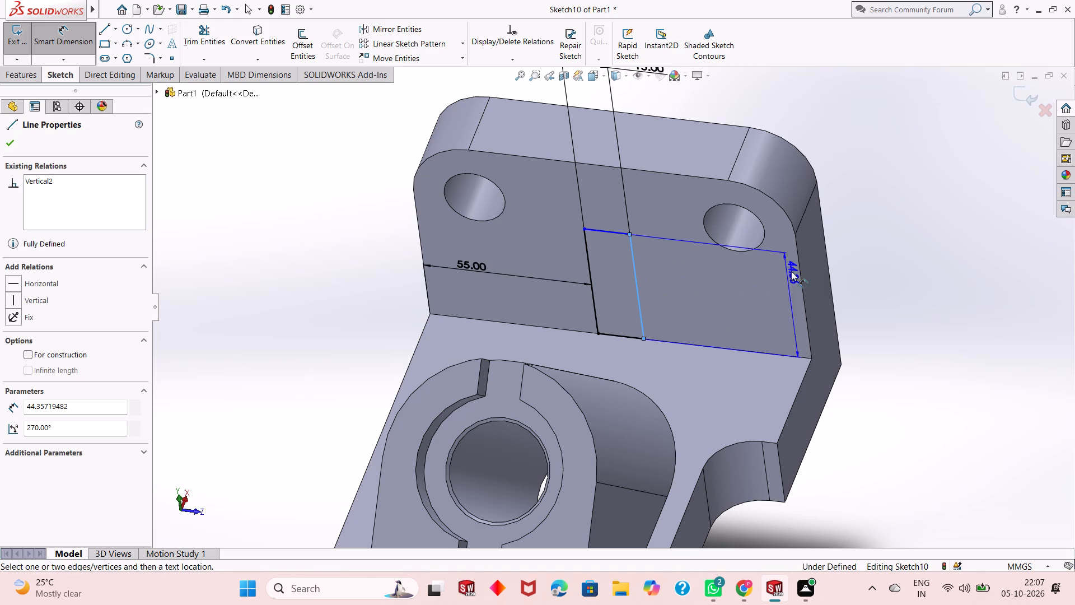
pyautogui.click(857, 252)
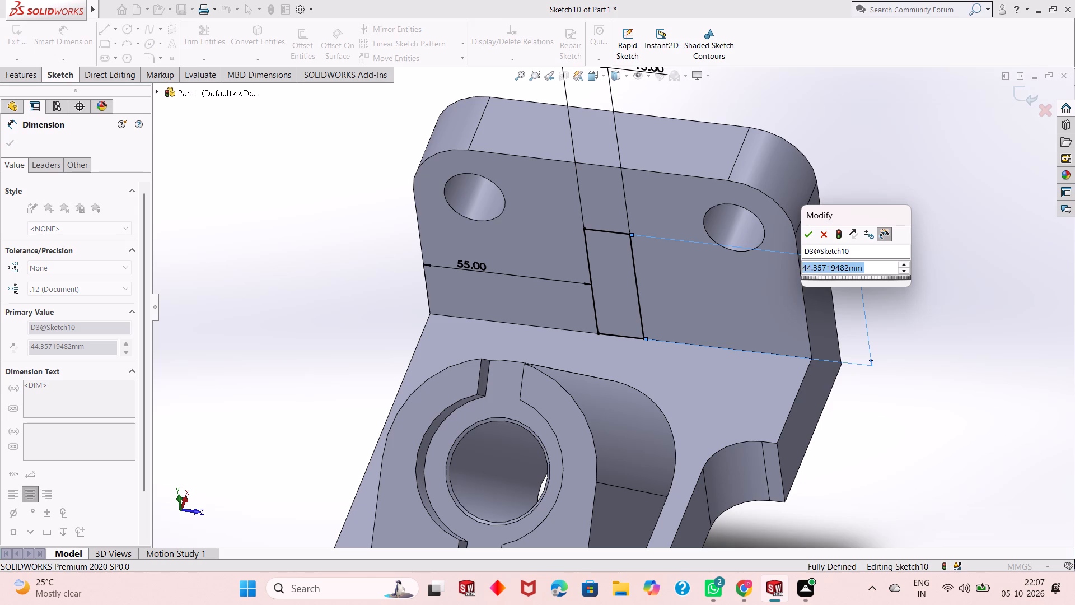
pyautogui.write('40')
pyautogui.press('Return')
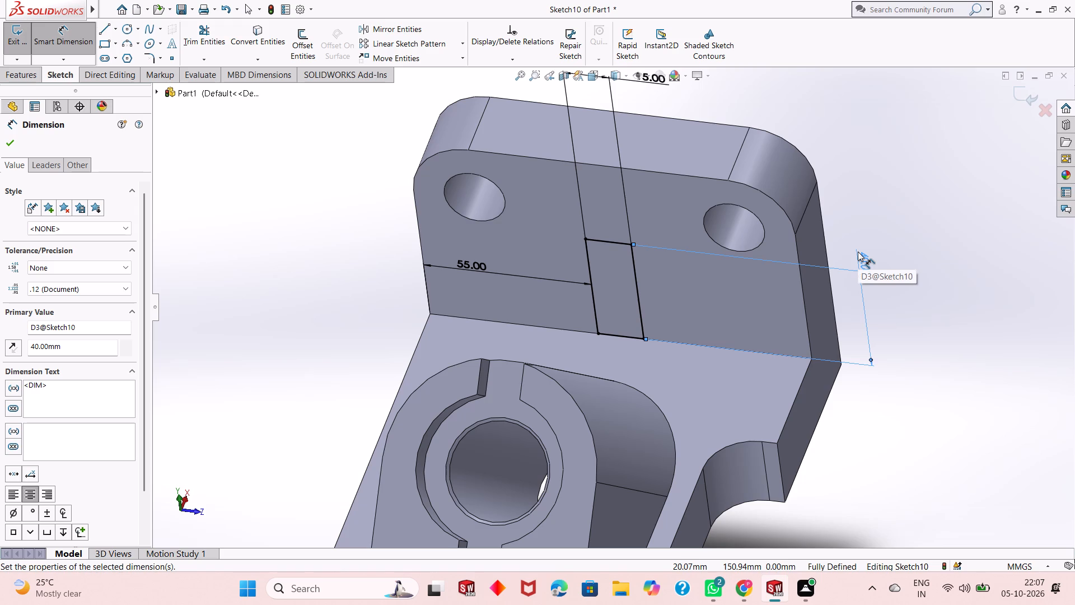
pyautogui.scroll(-3, 769, 295)
pyautogui.scroll(3, 765, 295)
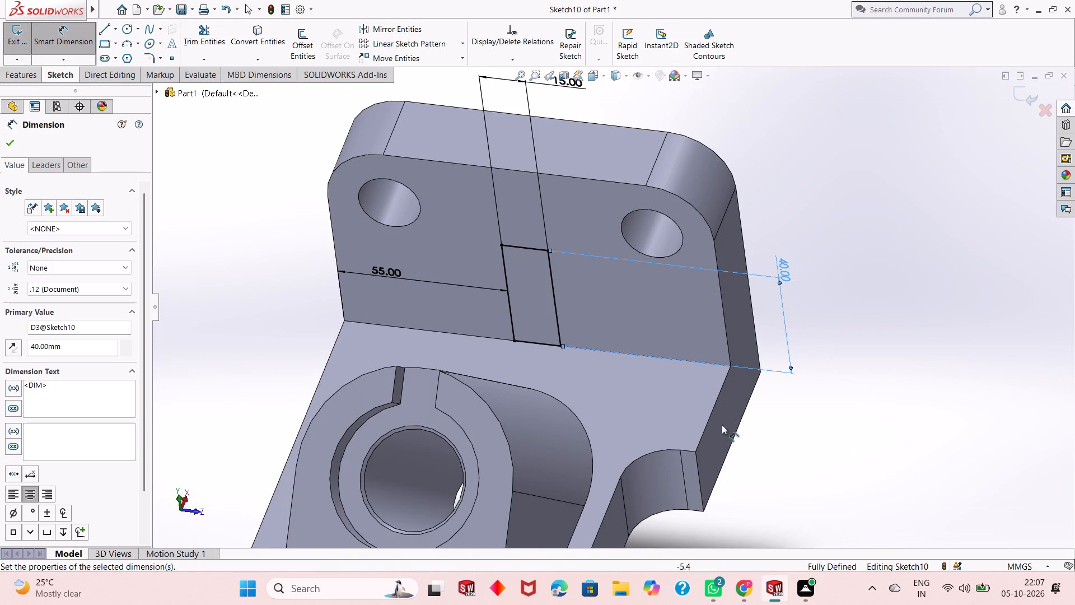
pyautogui.moveTo(722, 429); pyautogui.dragTo(672, 343, button='middle')
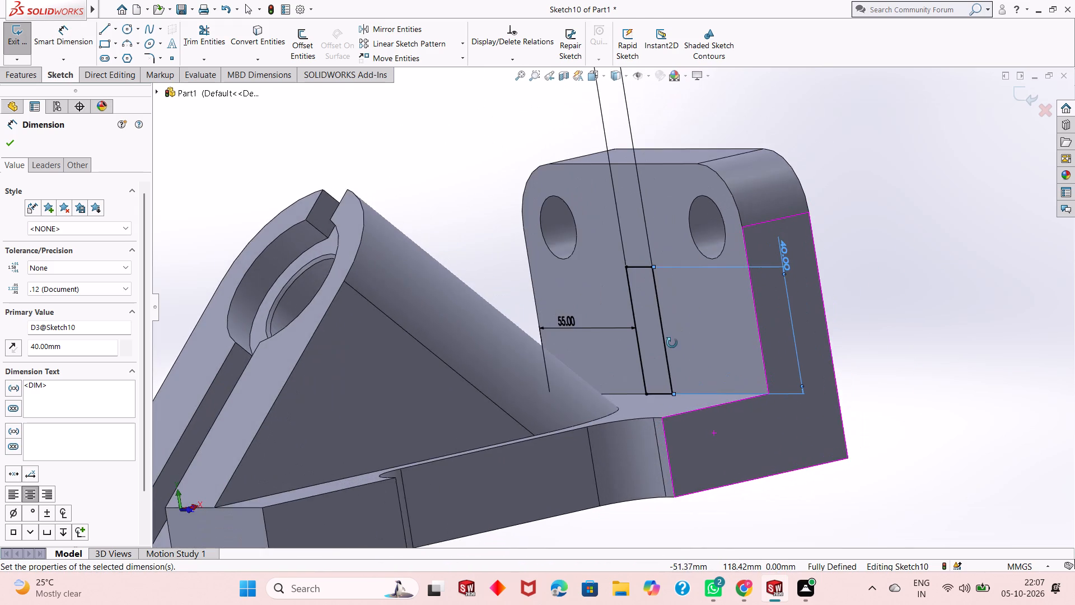
pyautogui.moveTo(672, 343); pyautogui.dragTo(674, 410, button='middle')
pyautogui.scroll(-2, 599, 207)
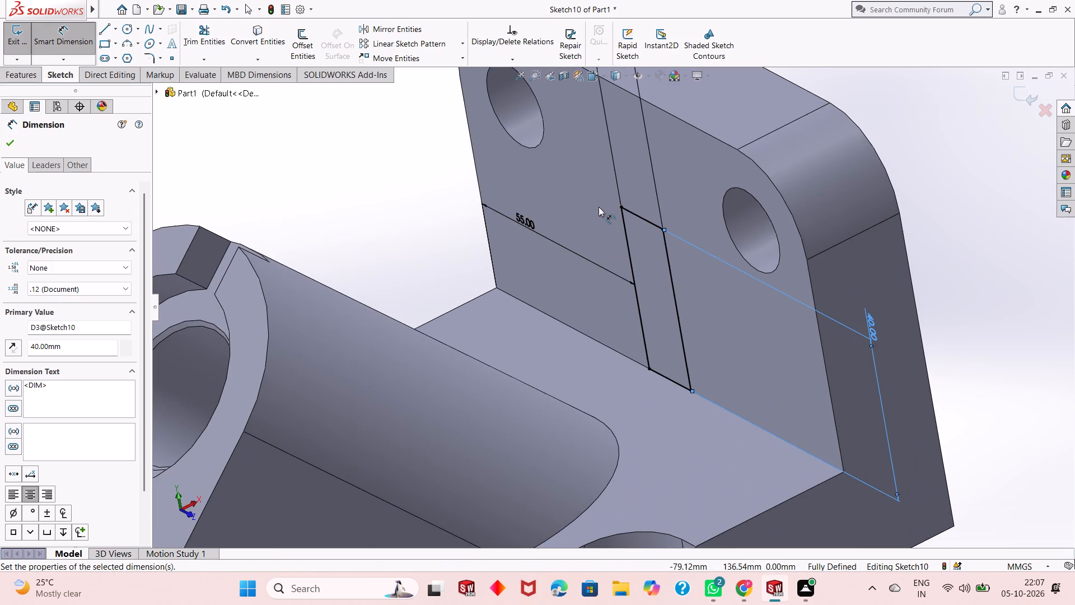
pyautogui.scroll(2, 624, 301)
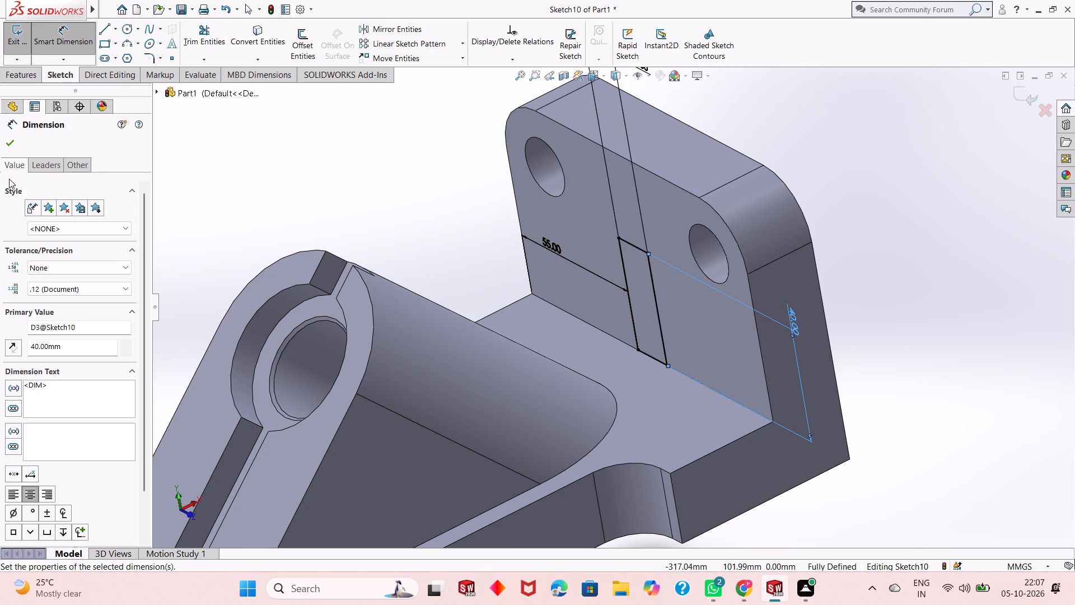
pyautogui.click(0, 148)
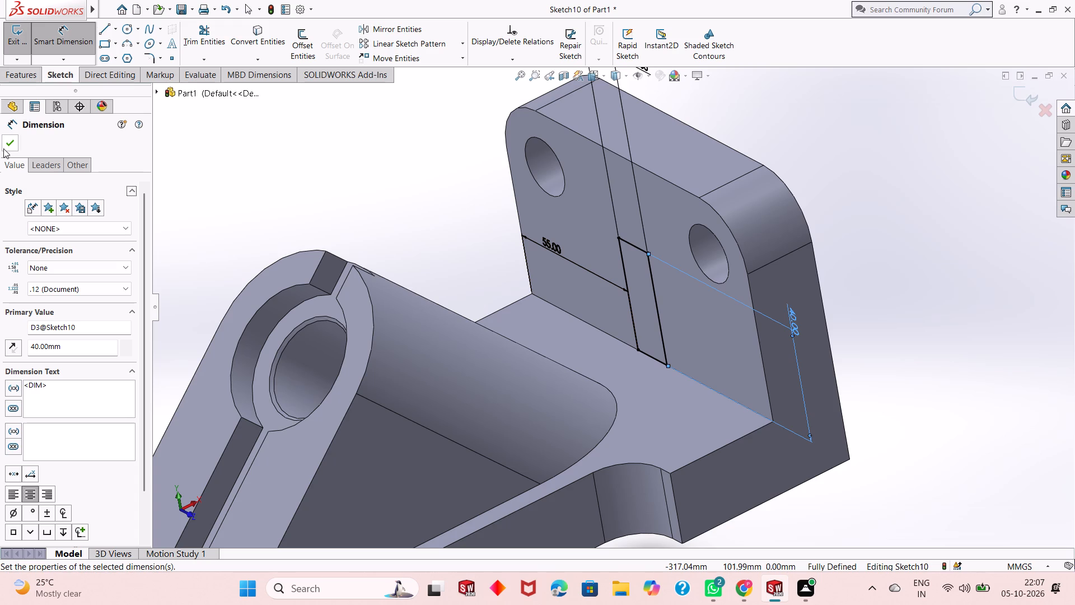
pyautogui.click(3, 148)
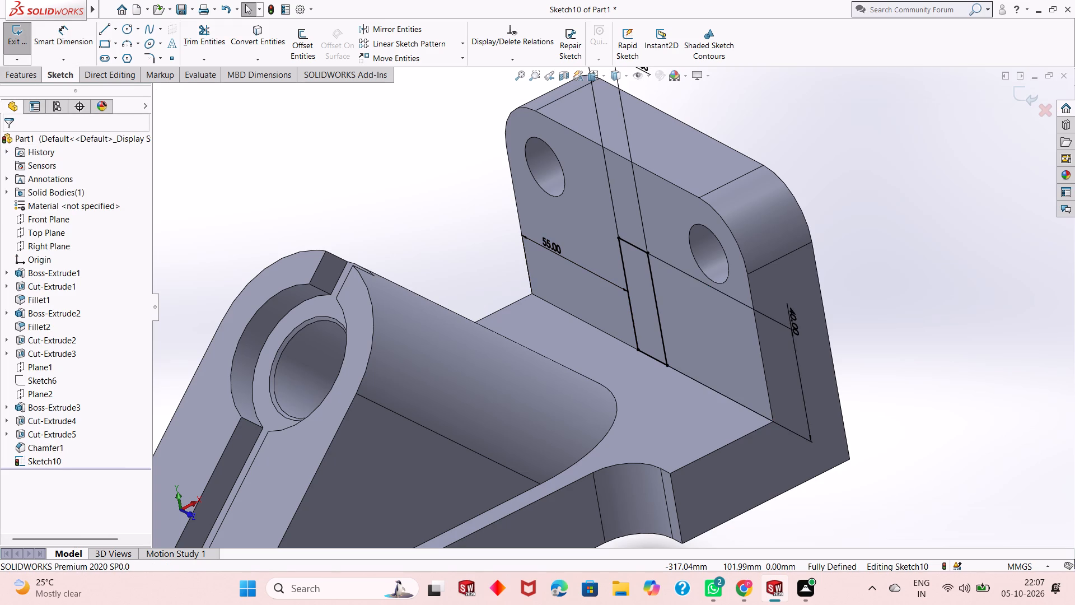
# Examine the dimensioned rectangle and the gap between the flange and the inclined boss from several angles.
pyautogui.click(36, 81)
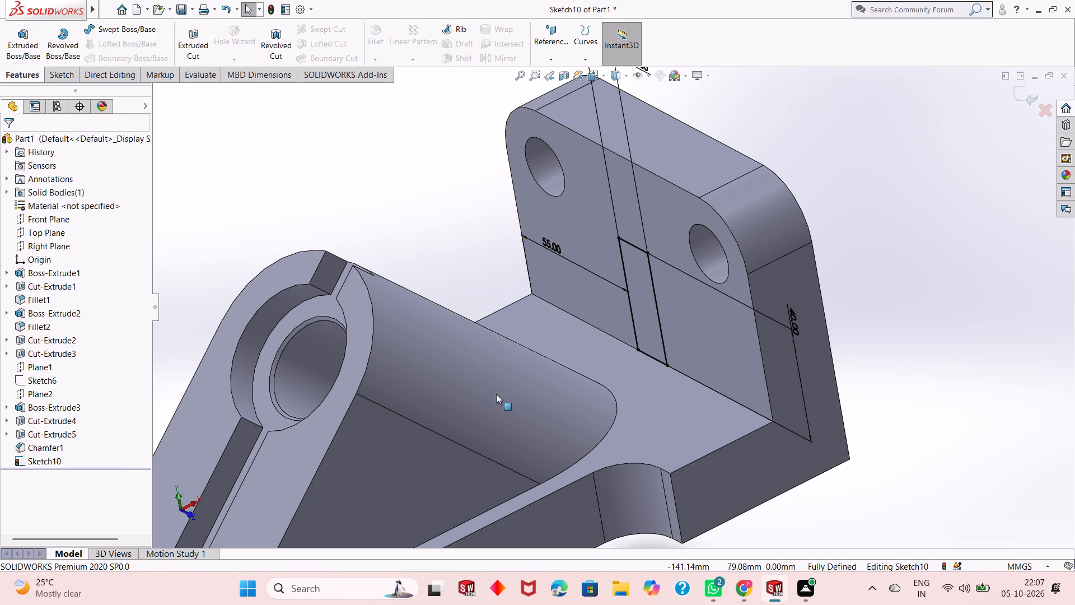
pyautogui.scroll(-1, 496, 385)
pyautogui.scroll(3, 496, 385)
pyautogui.scroll(-2, 497, 379)
pyautogui.moveTo(498, 379); pyautogui.dragTo(501, 381, button='middle')
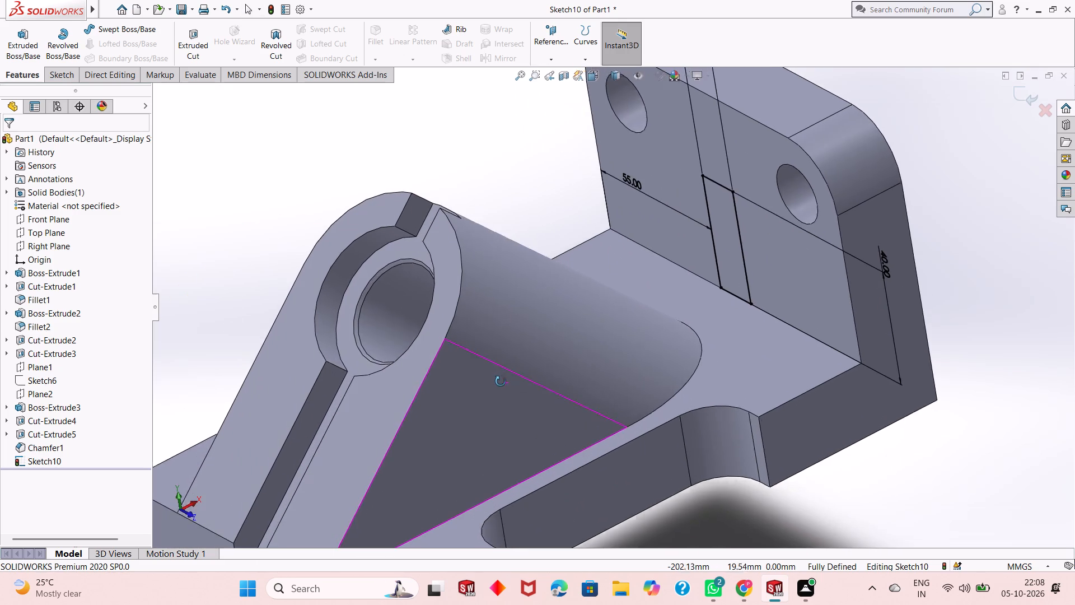
pyautogui.moveTo(501, 381); pyautogui.dragTo(441, 389, button='middle')
pyautogui.scroll(1, 502, 381)
pyautogui.scroll(2, 441, 389)
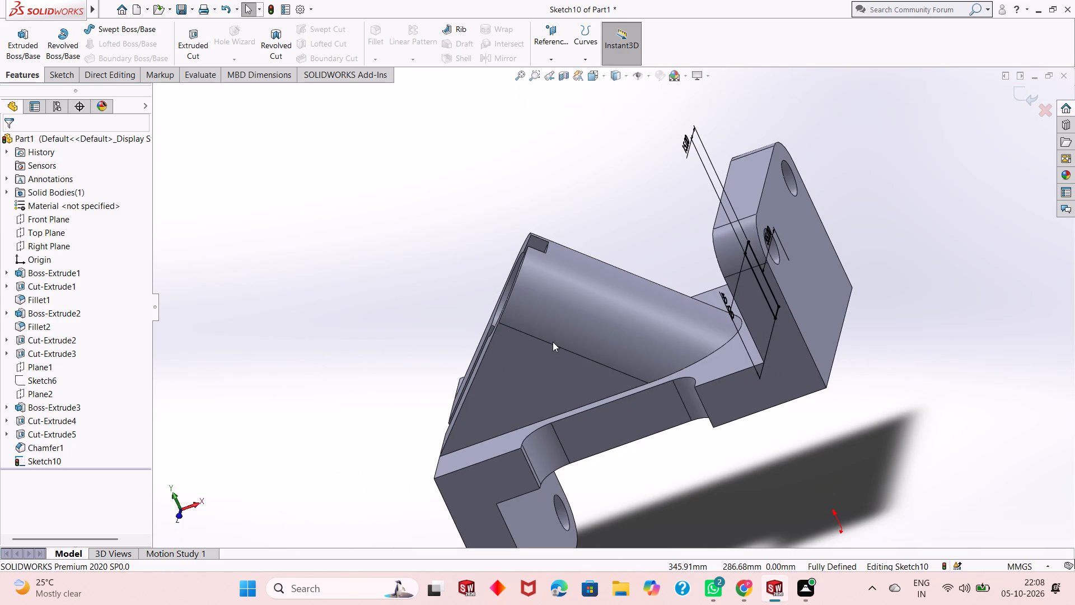
pyautogui.moveTo(668, 343); pyautogui.dragTo(723, 272, button='middle')
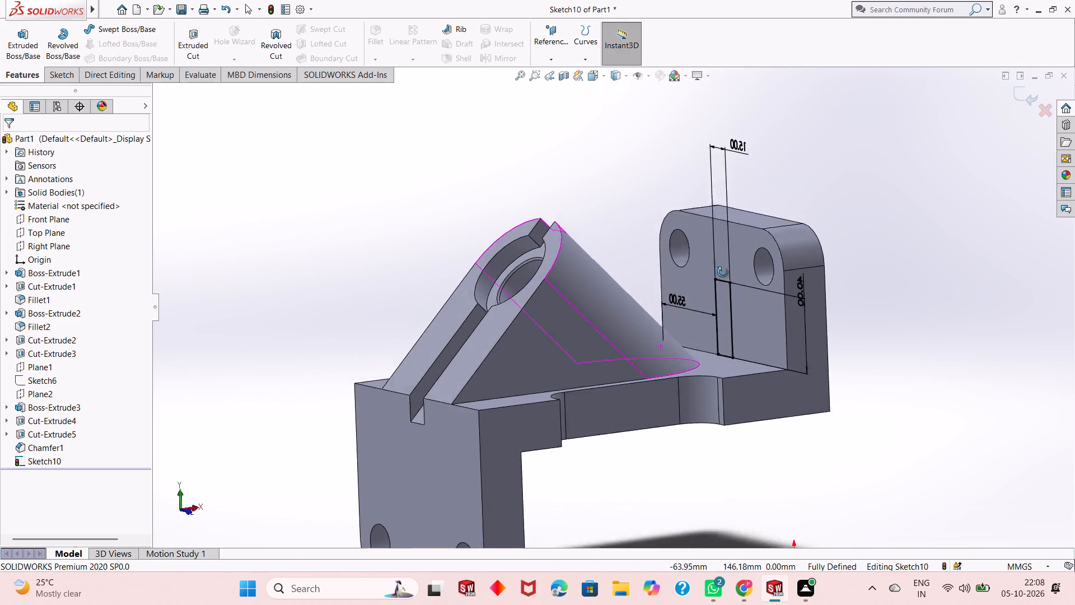
pyautogui.moveTo(723, 272); pyautogui.dragTo(735, 244, button='middle')
pyautogui.scroll(1, 735, 244)
pyautogui.scroll(-3, 734, 246)
pyautogui.moveTo(703, 308); pyautogui.dragTo(634, 362, button='middle')
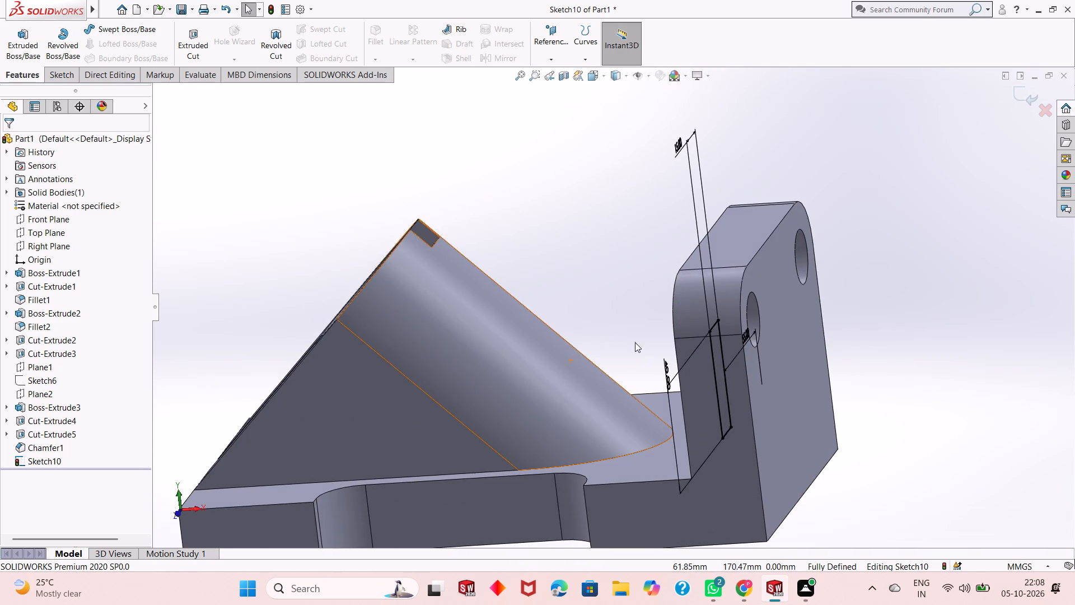
pyautogui.moveTo(637, 343); pyautogui.dragTo(649, 336, button='middle')
pyautogui.scroll(2, 637, 343)
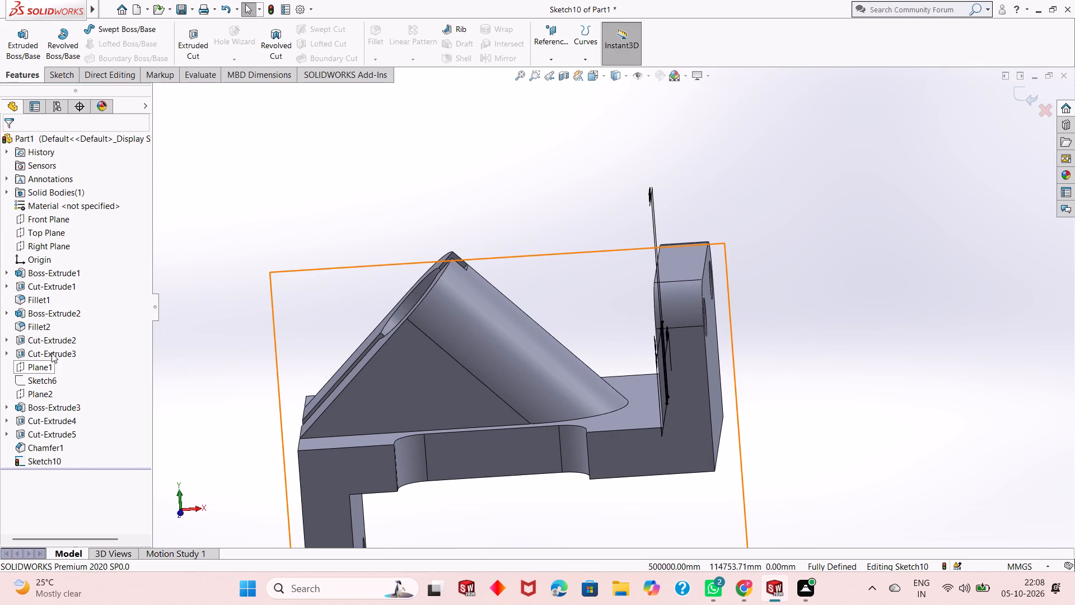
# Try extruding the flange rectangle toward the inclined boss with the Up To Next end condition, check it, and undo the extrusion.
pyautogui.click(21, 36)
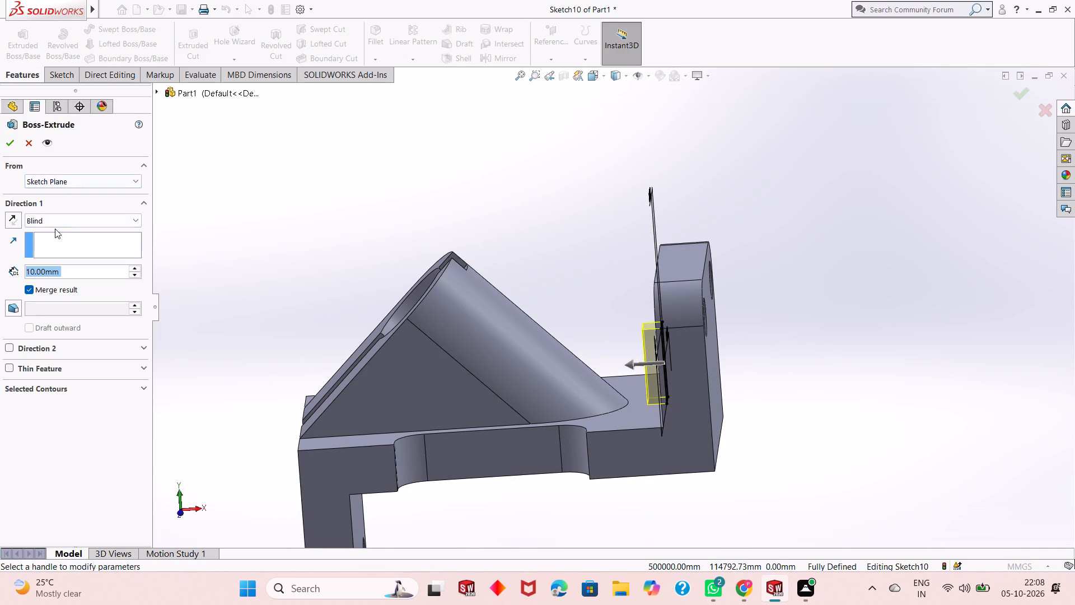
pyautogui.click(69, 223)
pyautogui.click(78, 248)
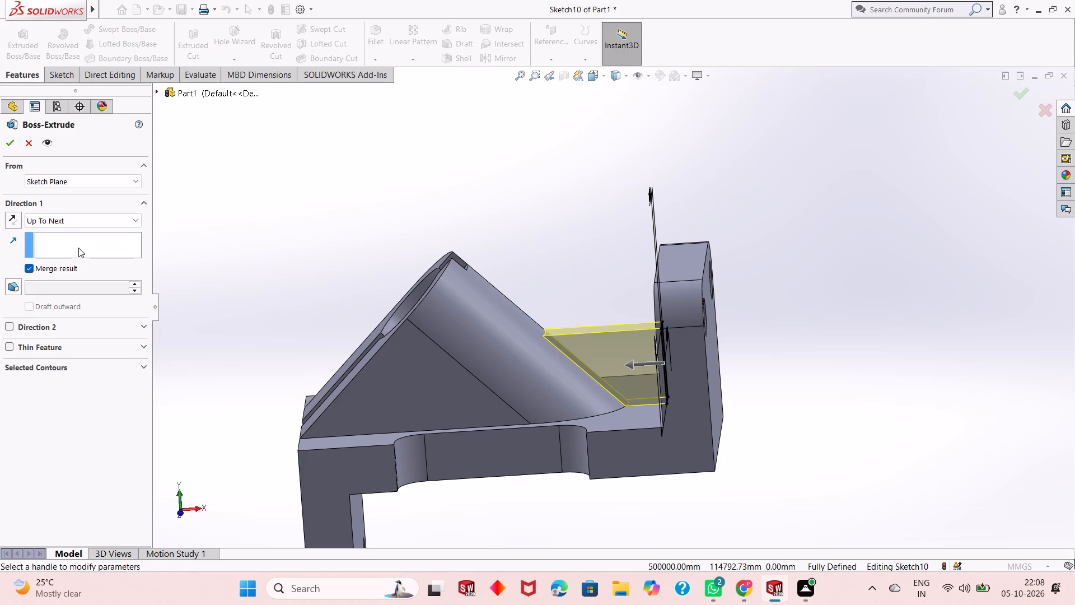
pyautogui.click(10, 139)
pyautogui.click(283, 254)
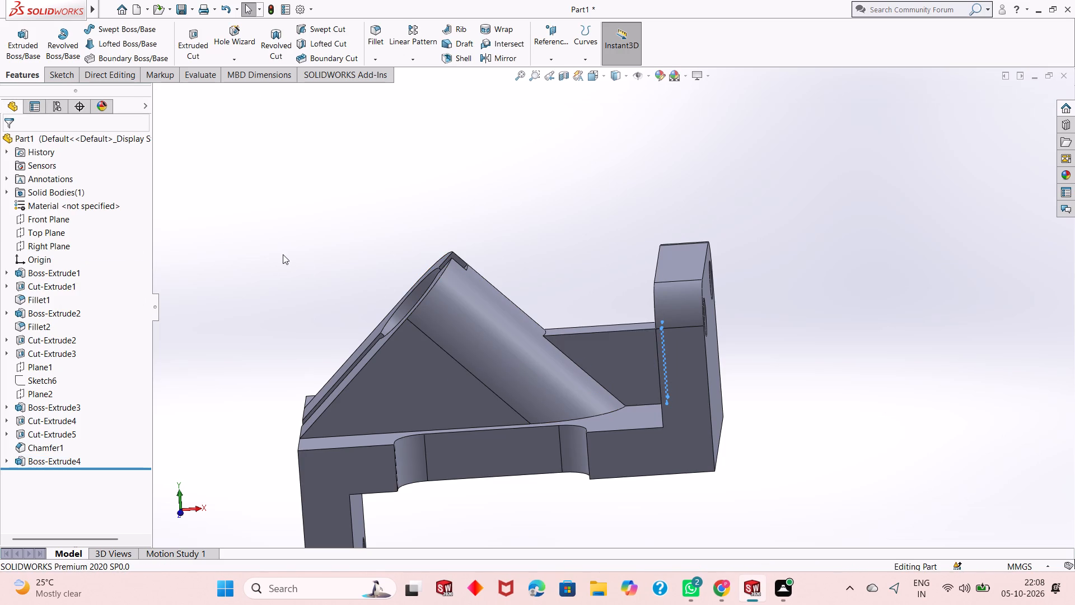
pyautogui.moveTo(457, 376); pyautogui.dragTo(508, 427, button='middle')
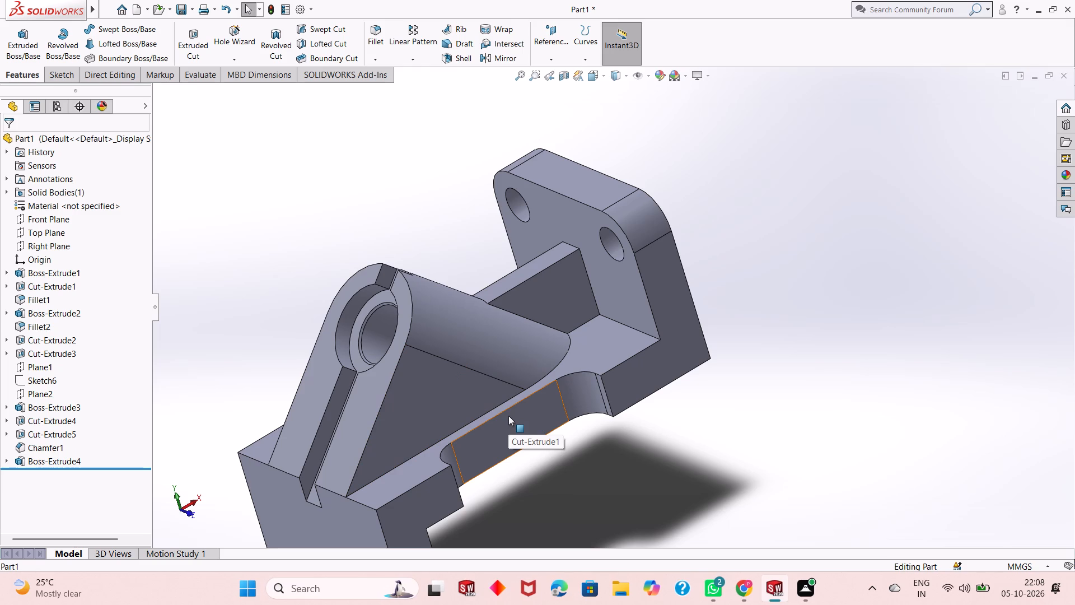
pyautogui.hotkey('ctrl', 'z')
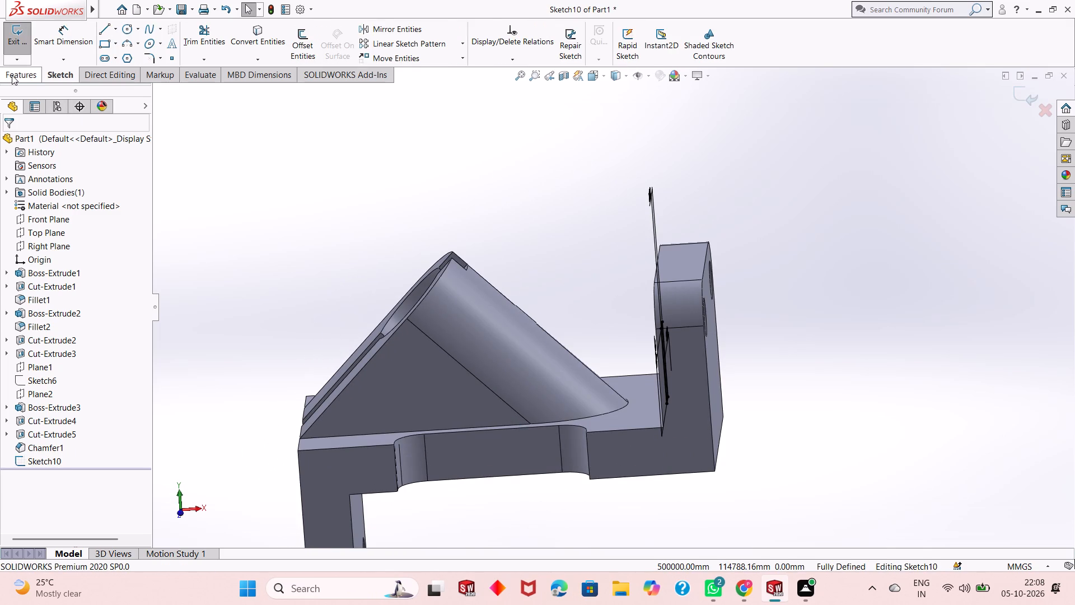
# Set up a boss extrusion of the flange rectangle toward the inclined boss with the Up To Next end condition.
pyautogui.click(12, 77)
pyautogui.click(26, 49)
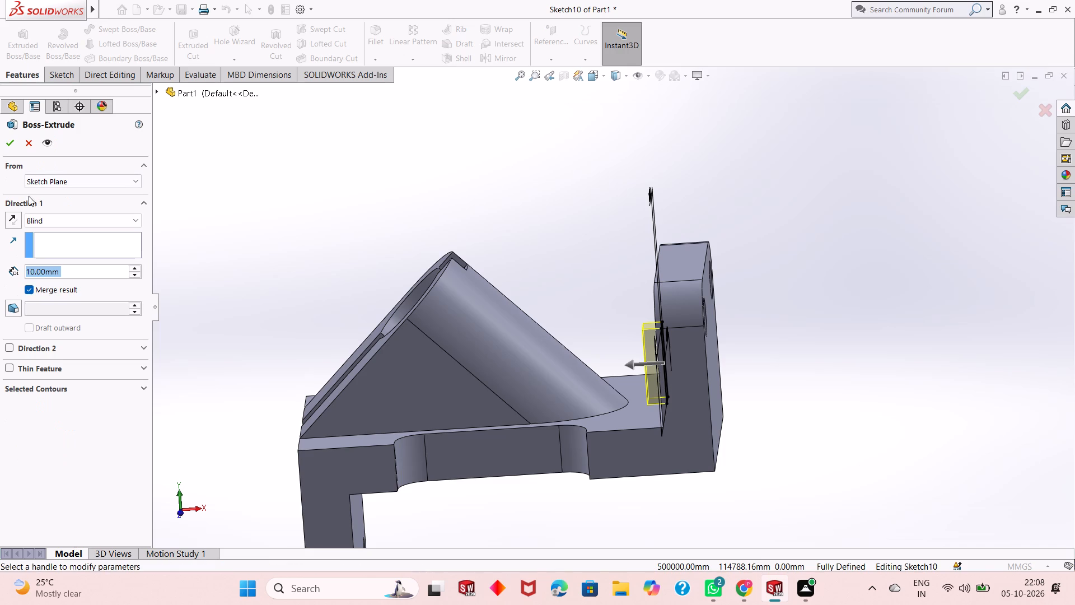
pyautogui.click(73, 222)
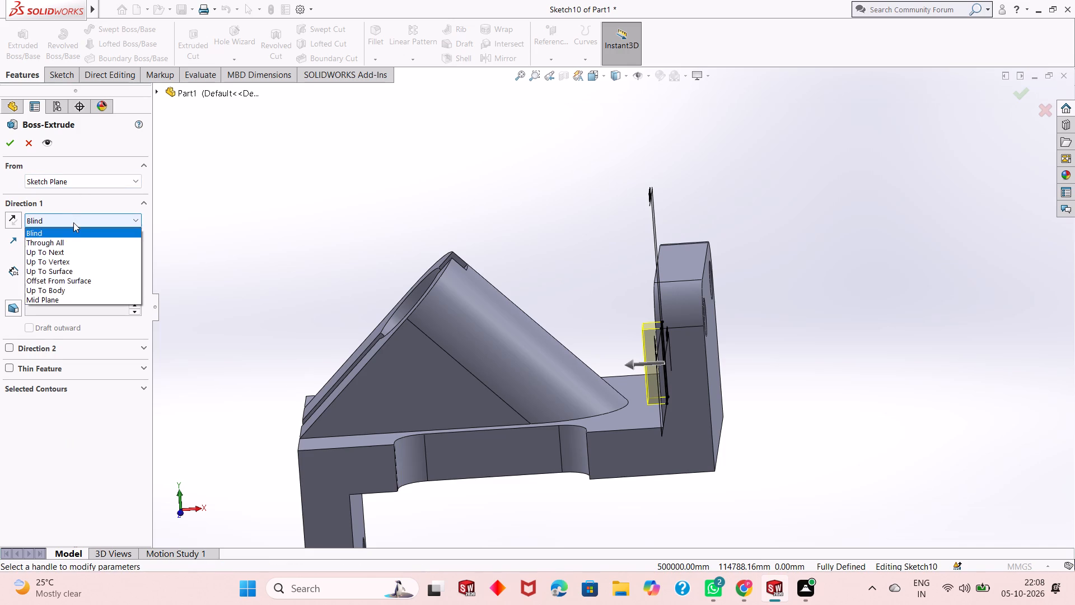
pyautogui.click(75, 250)
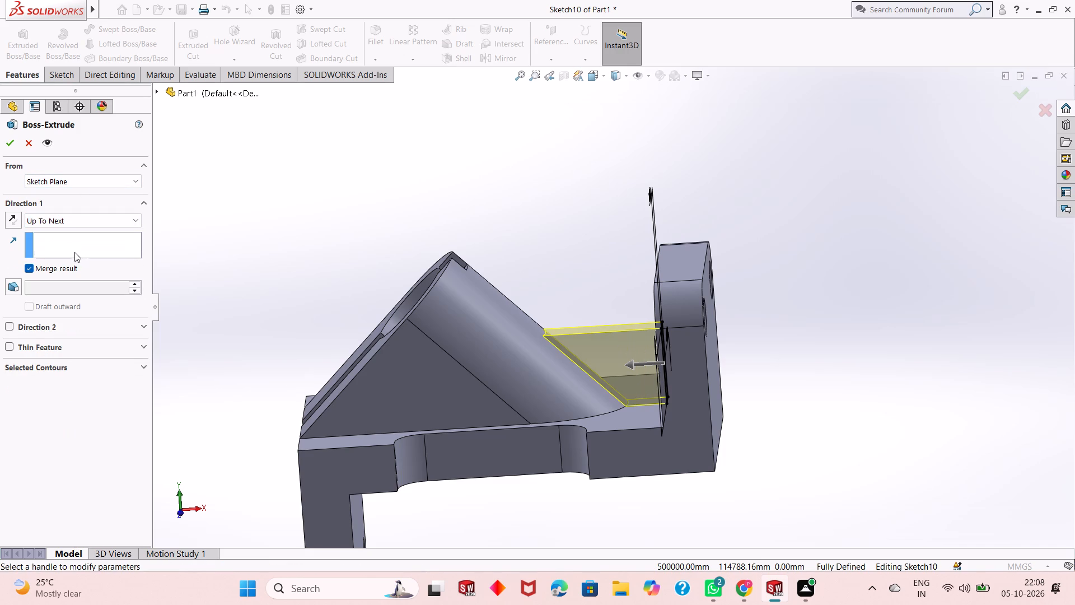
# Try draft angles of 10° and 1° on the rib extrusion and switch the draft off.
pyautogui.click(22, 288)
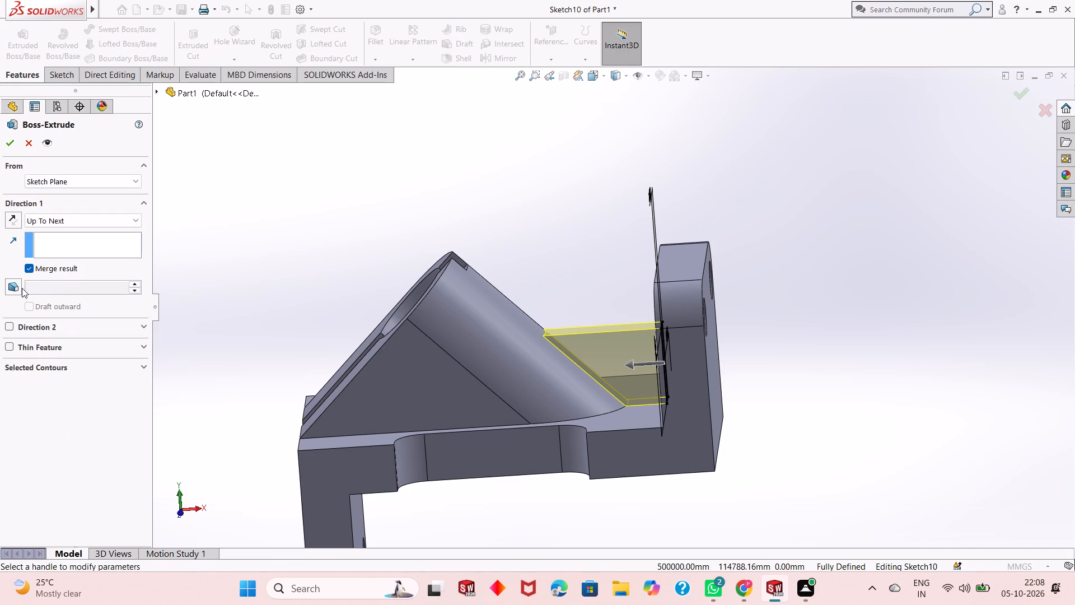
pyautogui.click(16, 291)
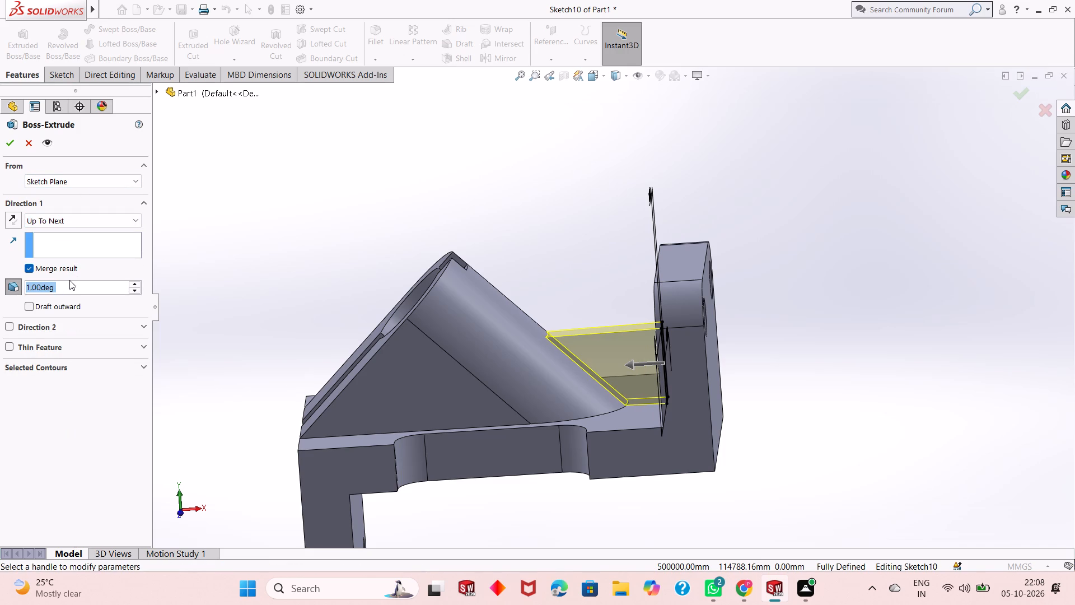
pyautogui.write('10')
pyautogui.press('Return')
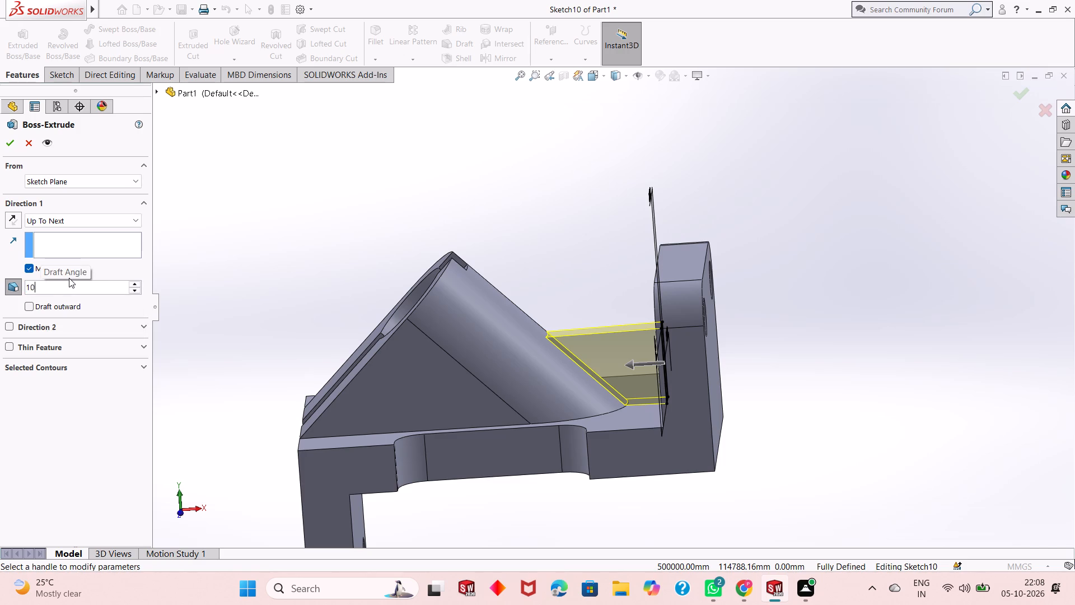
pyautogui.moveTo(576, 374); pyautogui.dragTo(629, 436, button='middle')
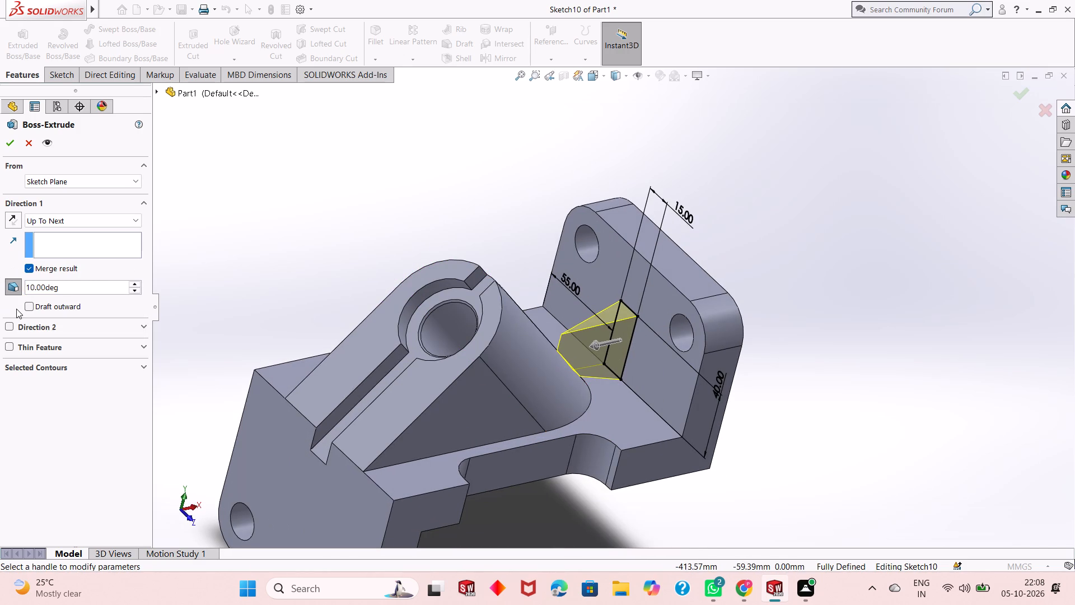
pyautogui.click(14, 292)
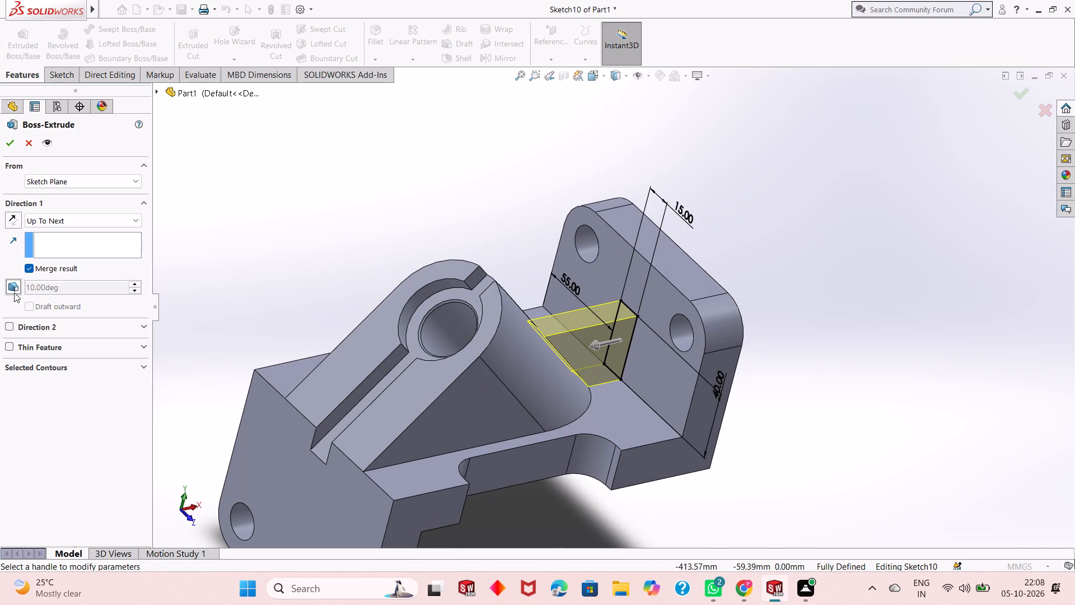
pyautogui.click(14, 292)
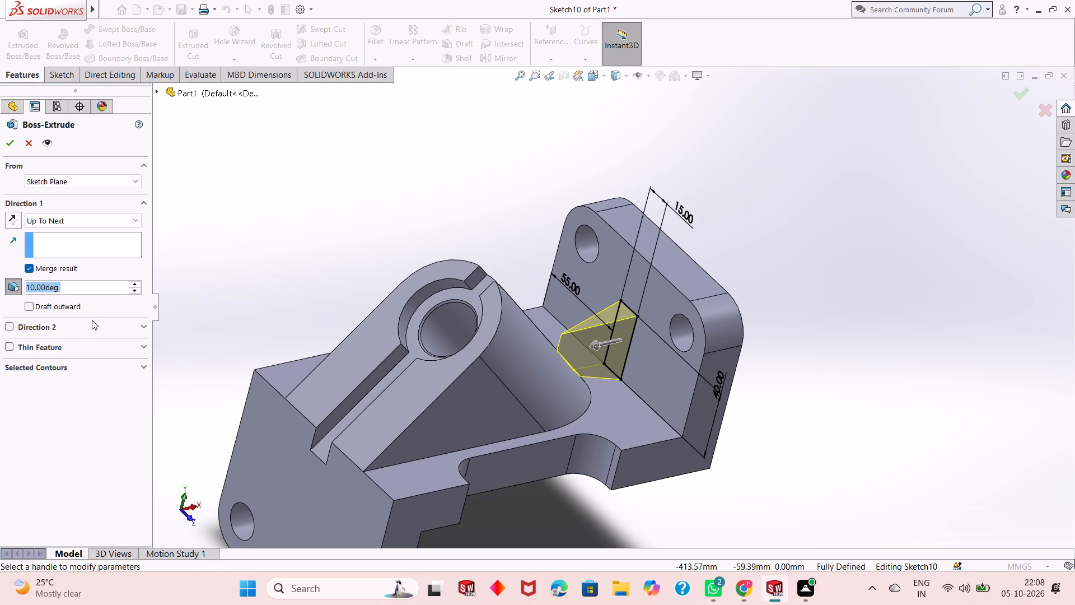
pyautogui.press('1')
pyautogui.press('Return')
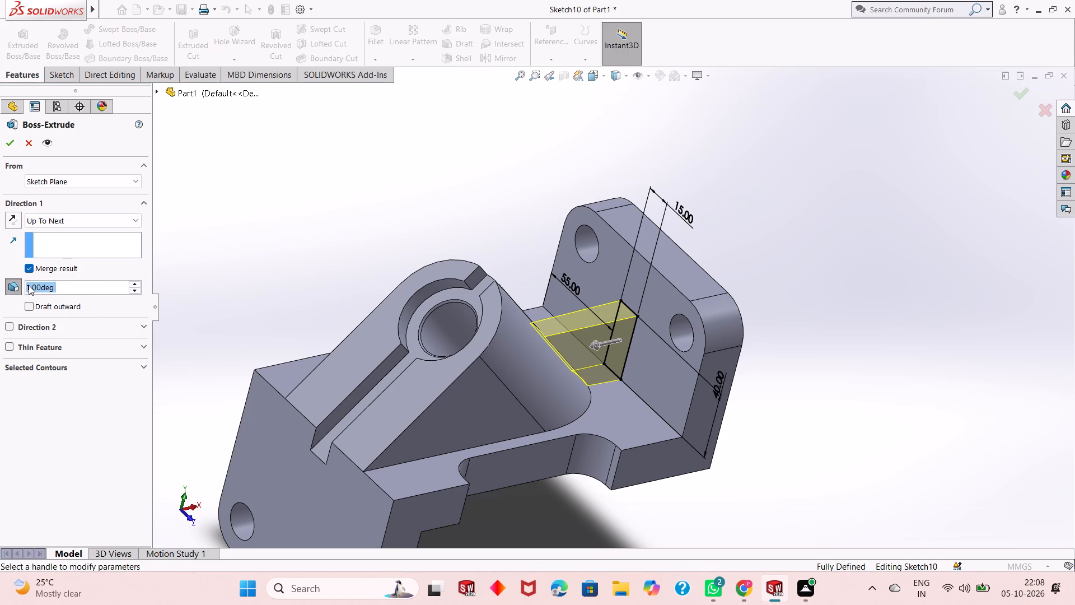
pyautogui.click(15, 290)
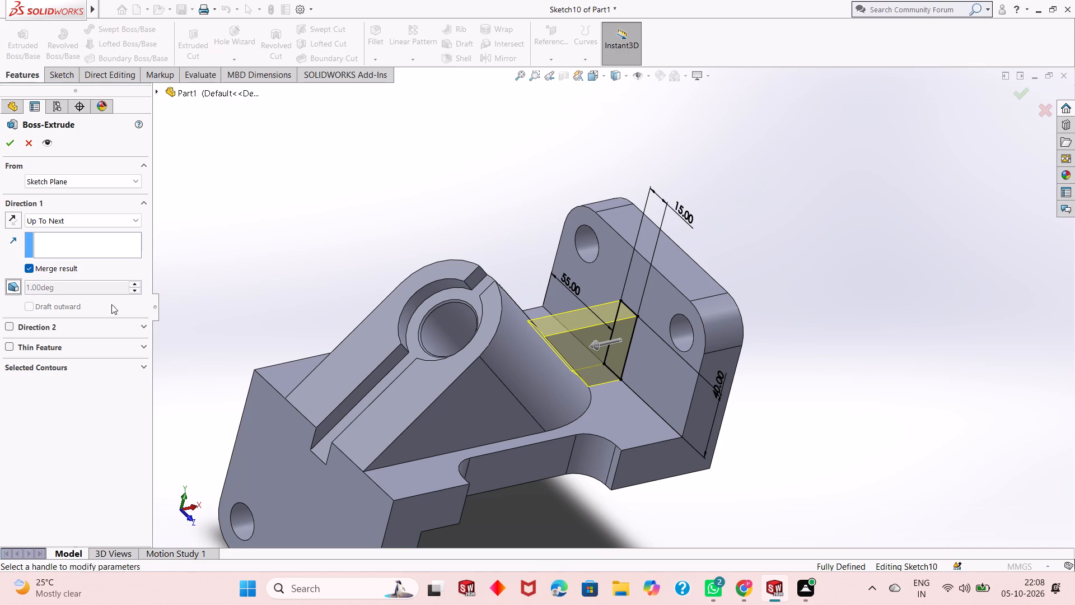
# Accept the undrafted Up To Next extrusion as the rib between the flange and the inclined boss.
pyautogui.click(13, 145)
pyautogui.click(367, 227)
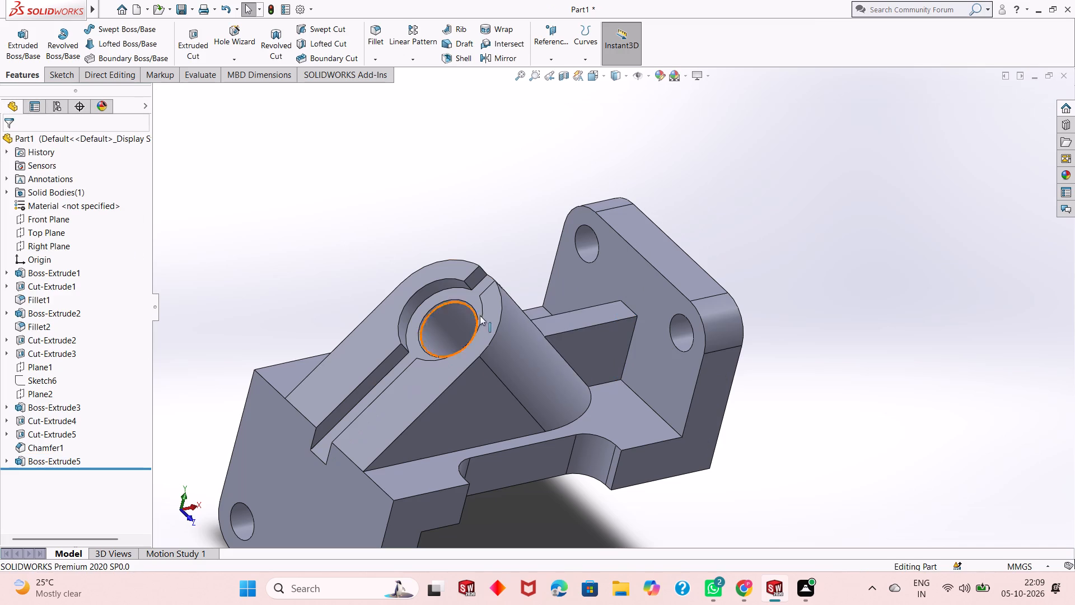
# Examine the rib and how it meets the flange, base and inclined boss from several angles.
pyautogui.moveTo(605, 250); pyautogui.dragTo(579, 185, button='middle')
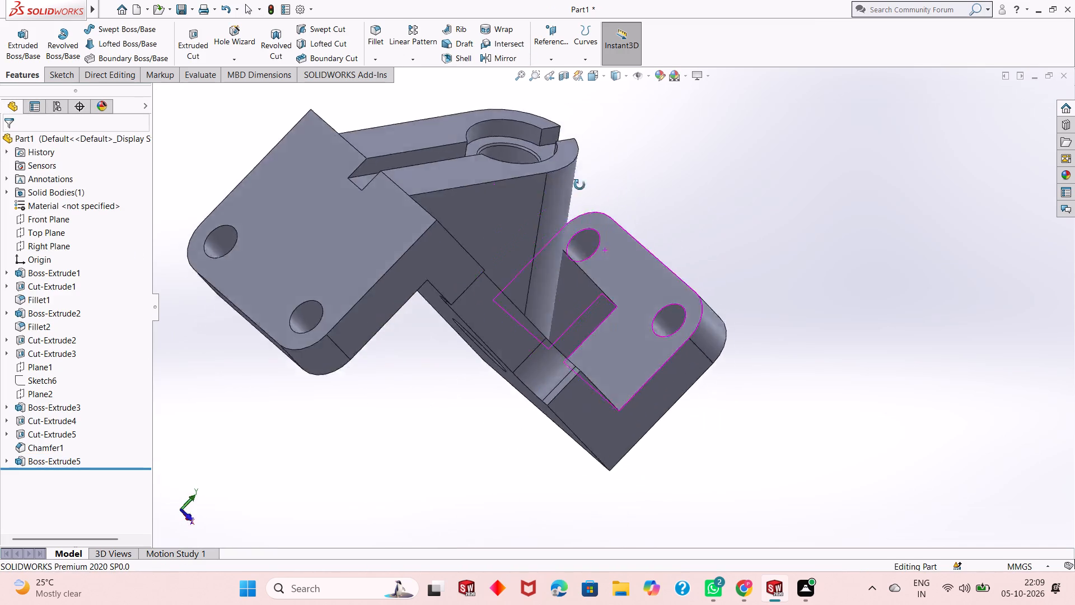
pyautogui.moveTo(579, 185); pyautogui.dragTo(498, 95, button='middle')
pyautogui.scroll(1, 498, 95)
pyautogui.moveTo(666, 473); pyautogui.dragTo(711, 326, button='middle')
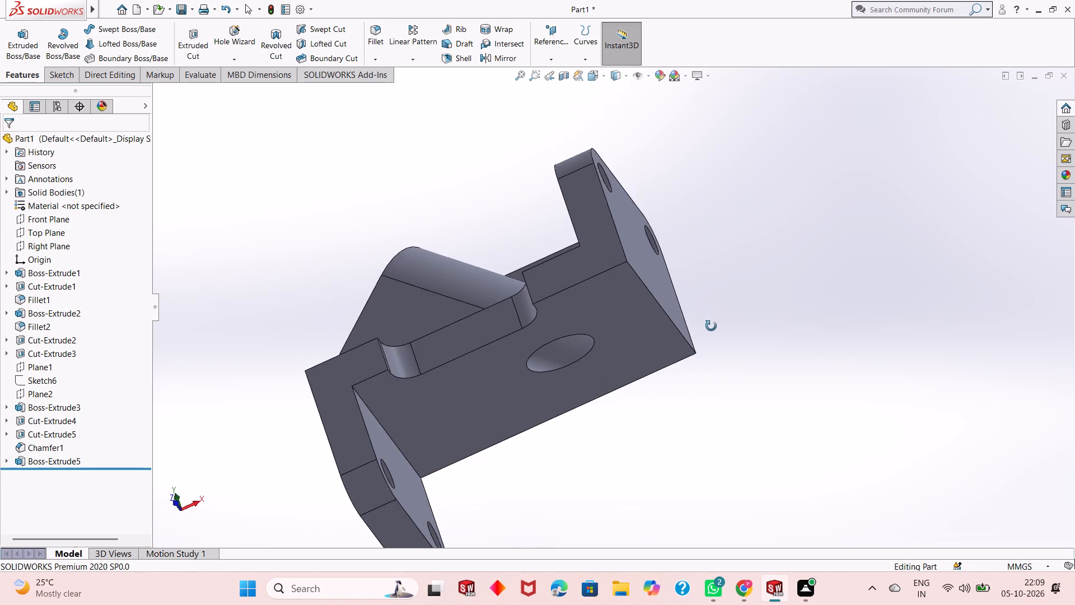
pyautogui.moveTo(711, 326); pyautogui.dragTo(772, 446, button='middle')
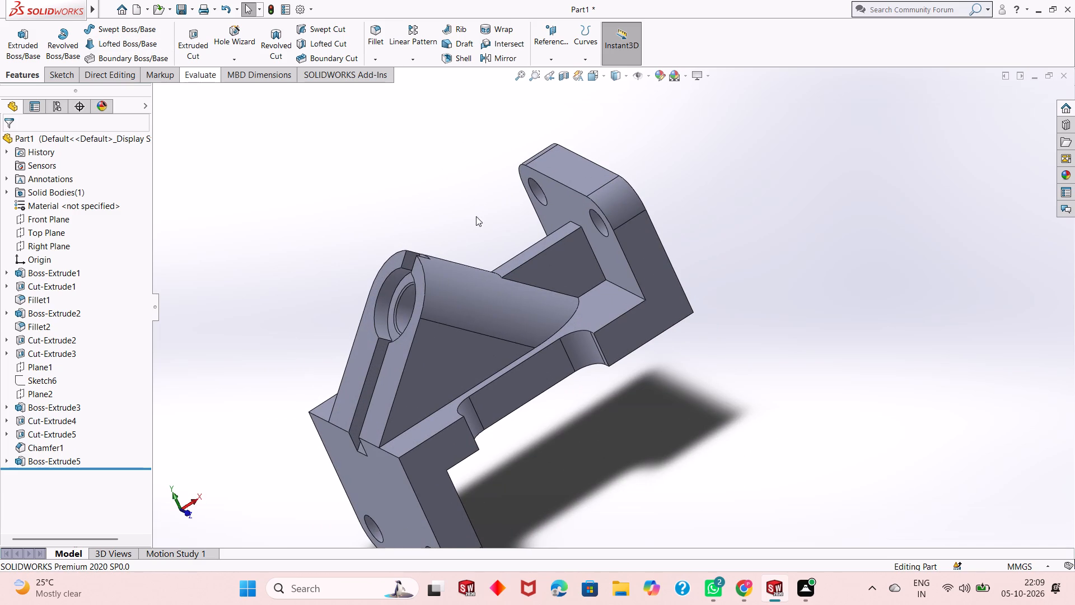
pyautogui.scroll(-2, 476, 219)
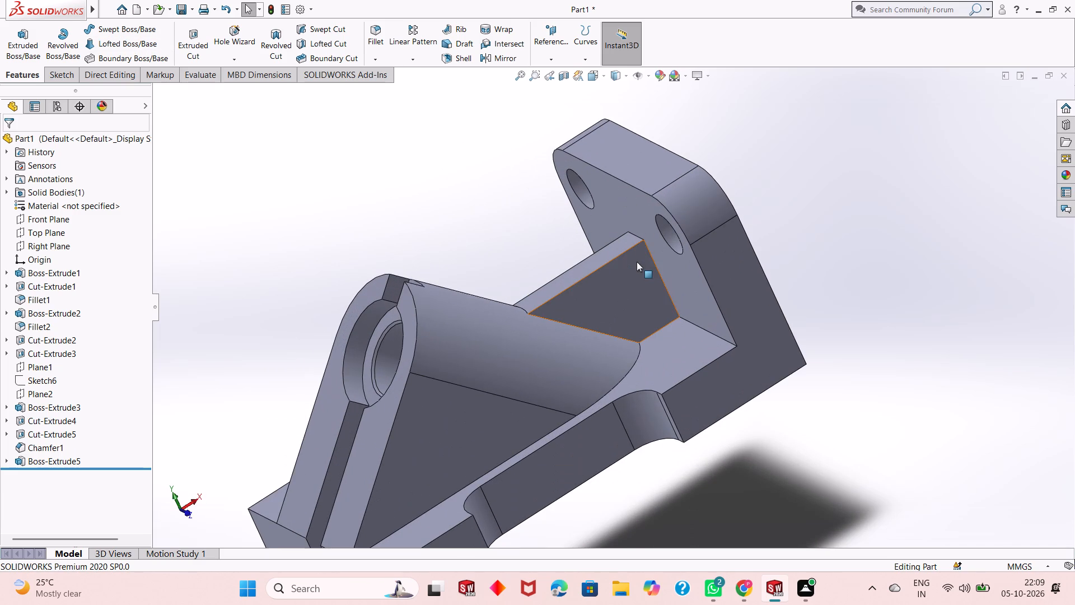
pyautogui.scroll(-1, 661, 301)
pyautogui.moveTo(660, 304); pyautogui.dragTo(705, 147, button='middle')
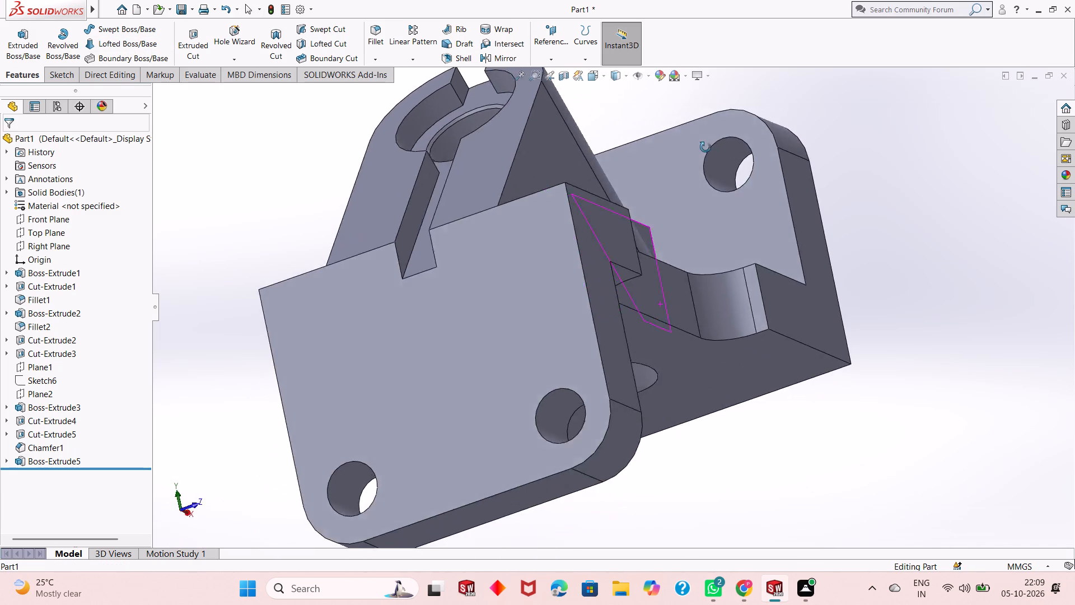
pyautogui.moveTo(705, 147); pyautogui.dragTo(653, 263, button='middle')
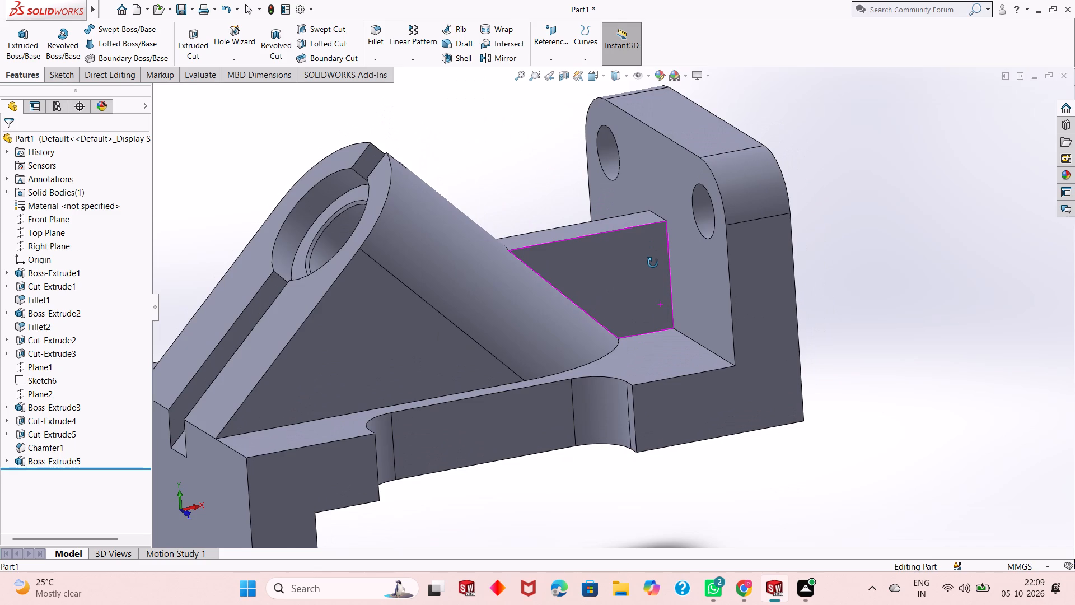
pyautogui.moveTo(653, 263); pyautogui.dragTo(643, 286, button='middle')
pyautogui.moveTo(643, 286); pyautogui.dragTo(668, 239, button='middle')
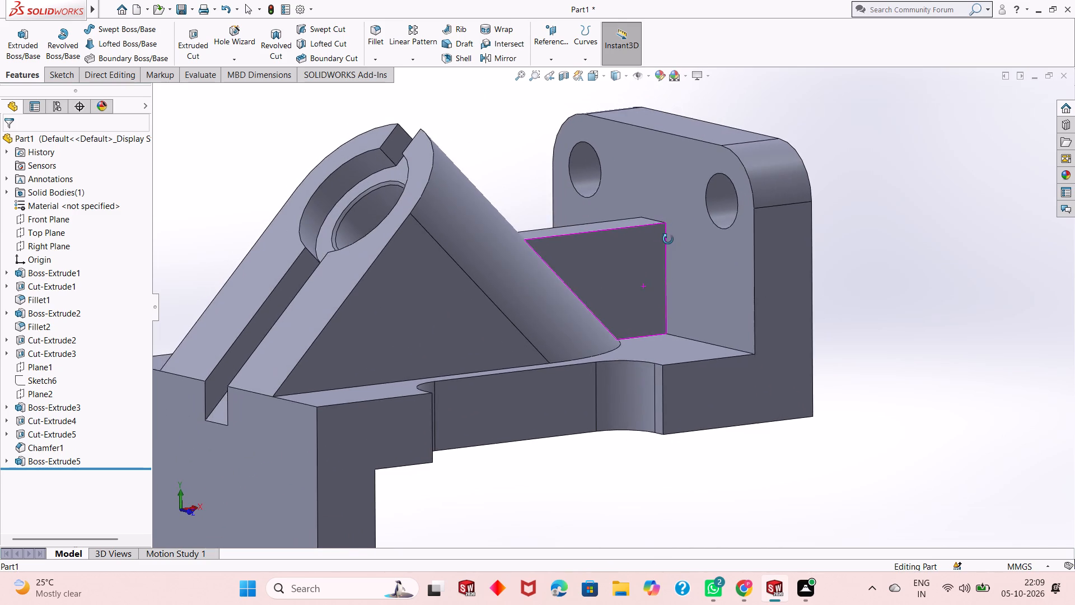
pyautogui.moveTo(668, 239); pyautogui.dragTo(675, 234, button='middle')
pyautogui.scroll(1, 669, 248)
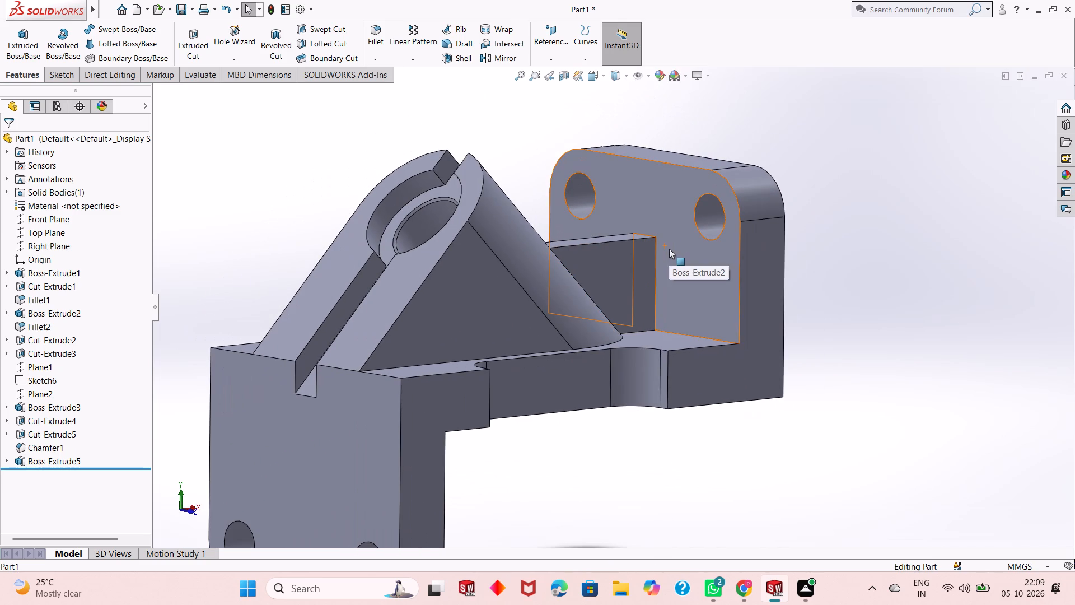
pyautogui.press('Escape')
pyautogui.press('Escape')
pyautogui.scroll(1, 669, 249)
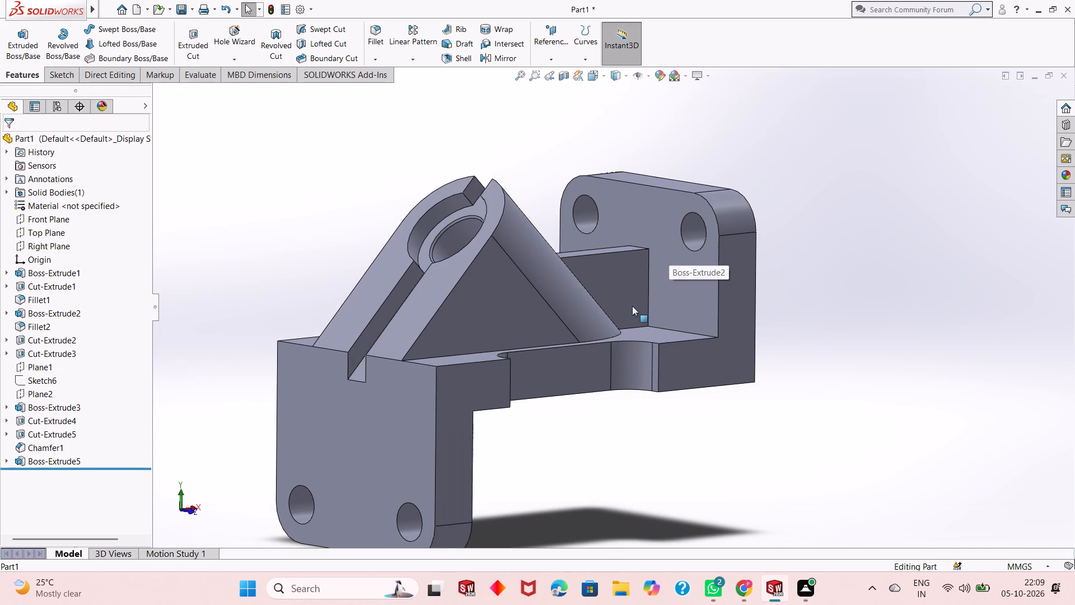
pyautogui.moveTo(632, 307); pyautogui.dragTo(672, 568, button='middle')
pyautogui.moveTo(669, 536); pyautogui.dragTo(617, 378, button='middle')
pyautogui.scroll(3, 617, 378)
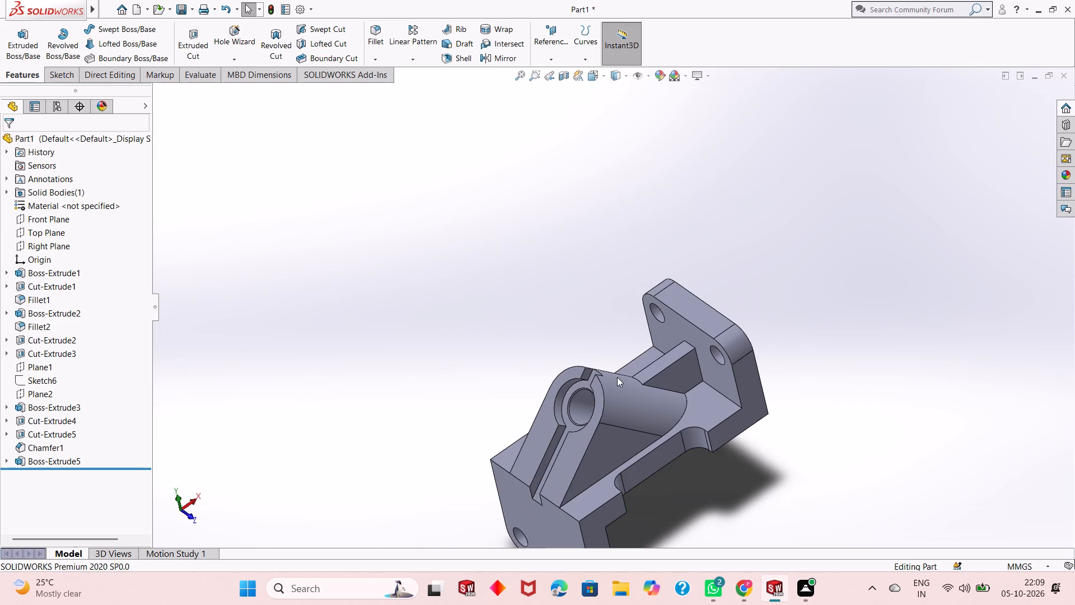
pyautogui.scroll(1, 617, 377)
pyautogui.moveTo(683, 466); pyautogui.dragTo(684, 369, button='middle')
pyautogui.scroll(1, 684, 369)
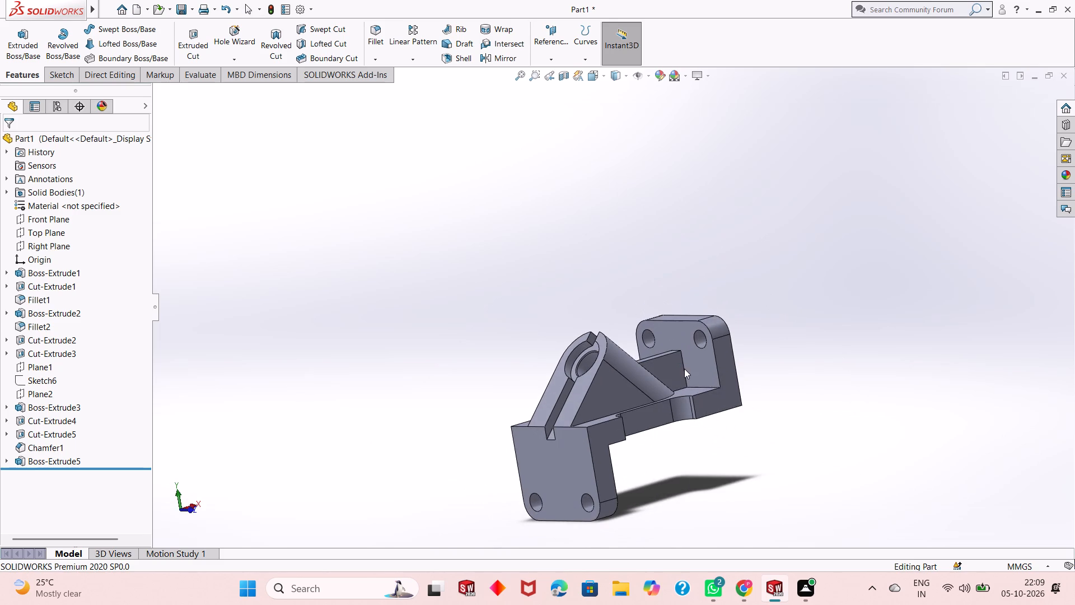
pyautogui.scroll(-1, 633, 390)
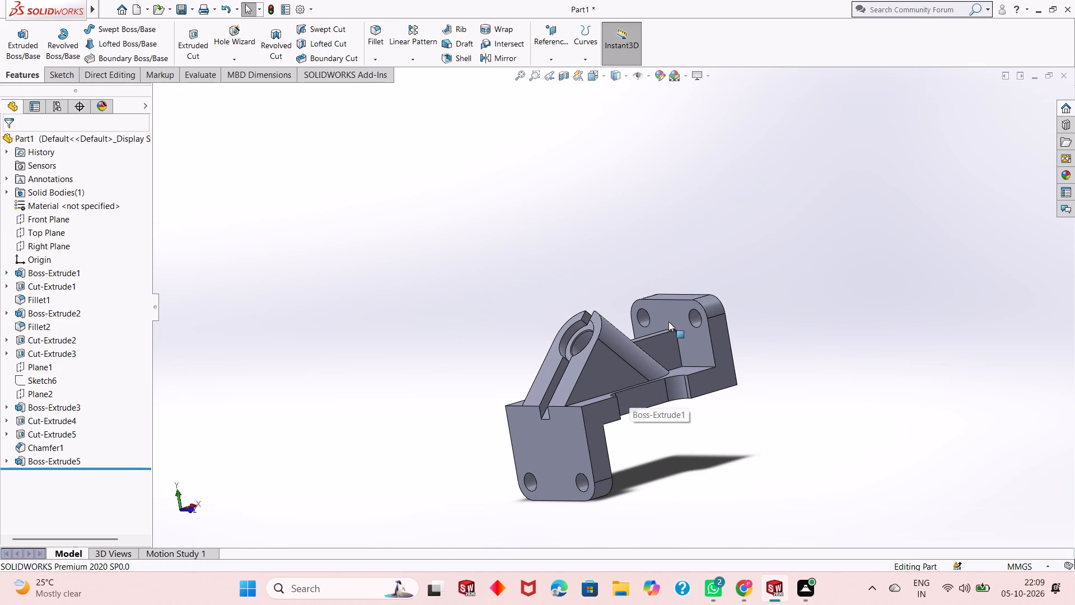
pyautogui.scroll(-1, 593, 459)
# On the un-notched side face of the Z-shaped base, sketch a corner rectangle spanning the horizontal web's thickness beneath the inclined boss.
pyautogui.moveTo(593, 461); pyautogui.dragTo(593, 462, button='middle')
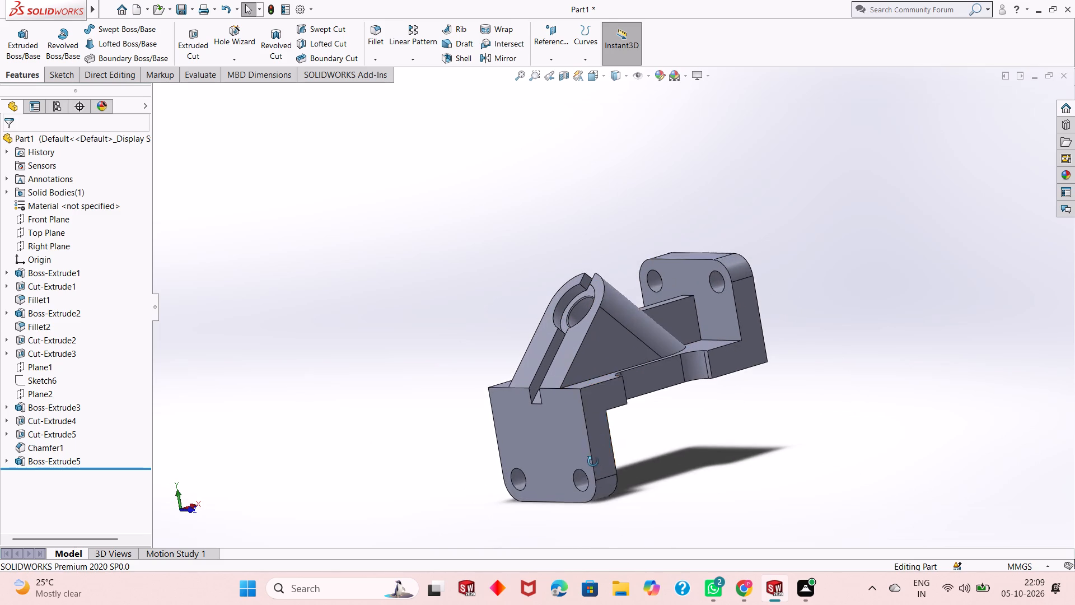
pyautogui.moveTo(593, 462); pyautogui.dragTo(753, 379, button='middle')
pyautogui.scroll(1, 753, 379)
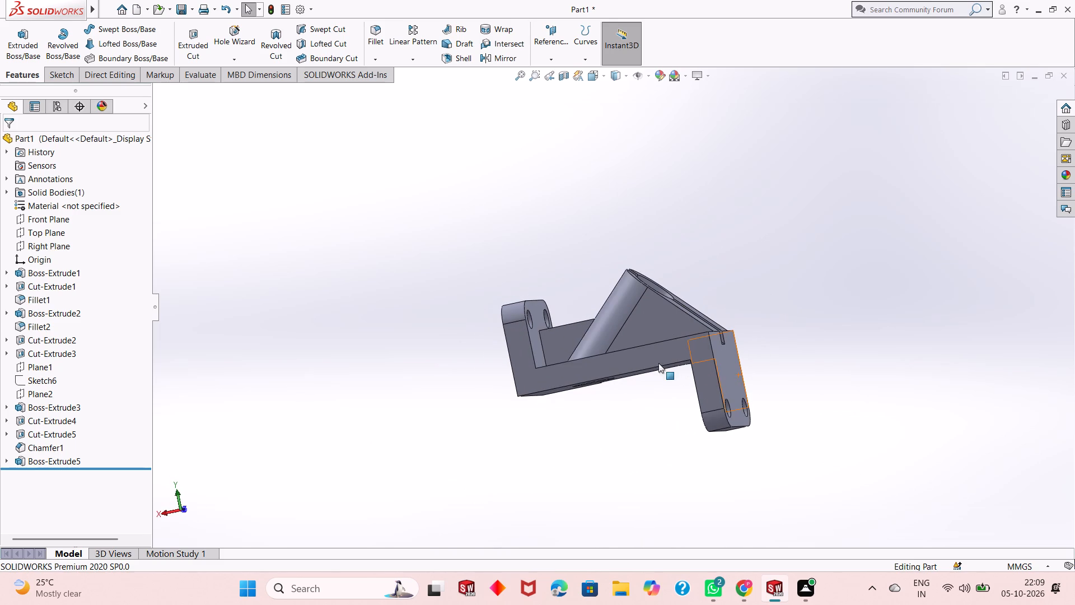
pyautogui.click(646, 355)
pyautogui.click(700, 319)
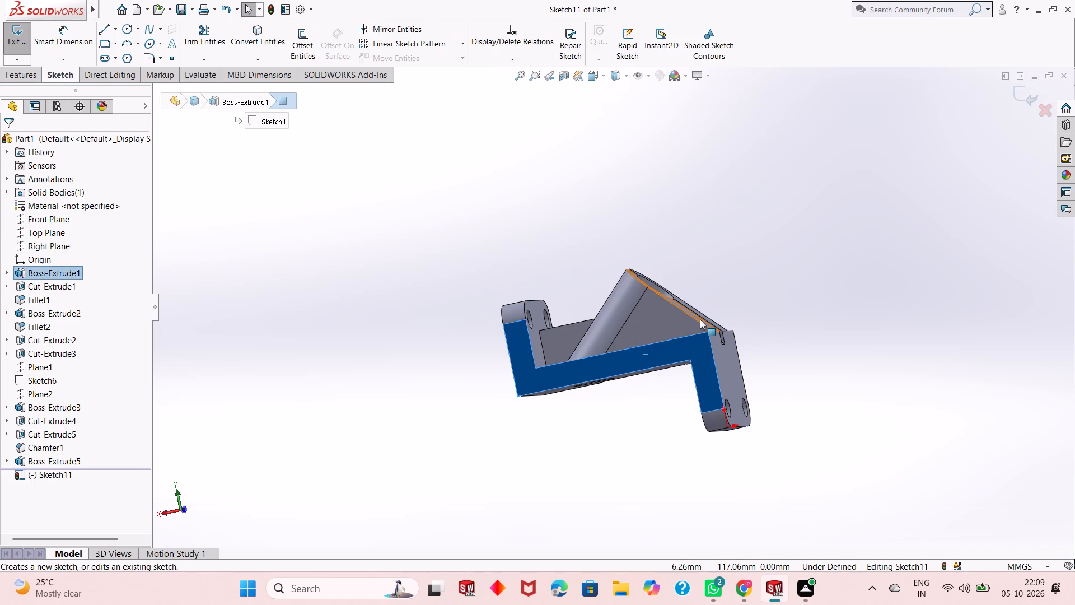
pyautogui.hotkey('ctrl', '8')
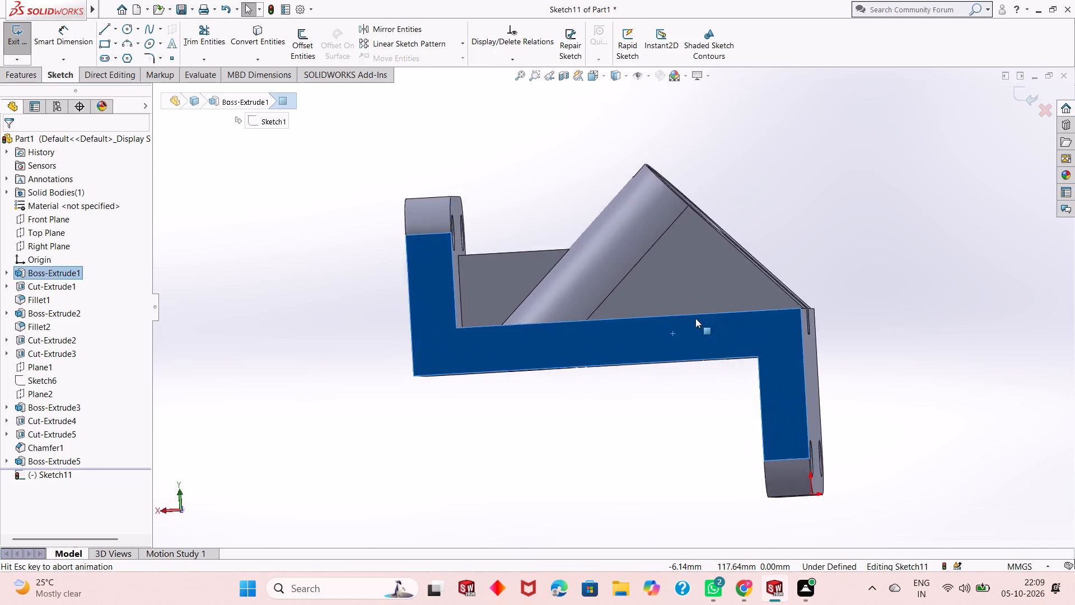
pyautogui.click(585, 437)
pyautogui.scroll(2, 667, 424)
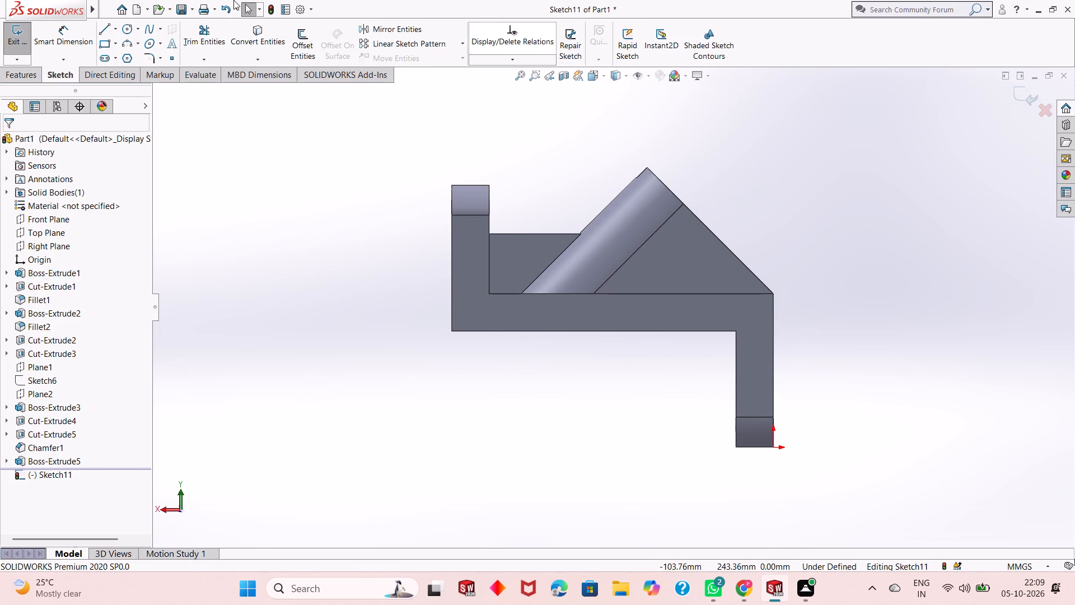
pyautogui.click(107, 46)
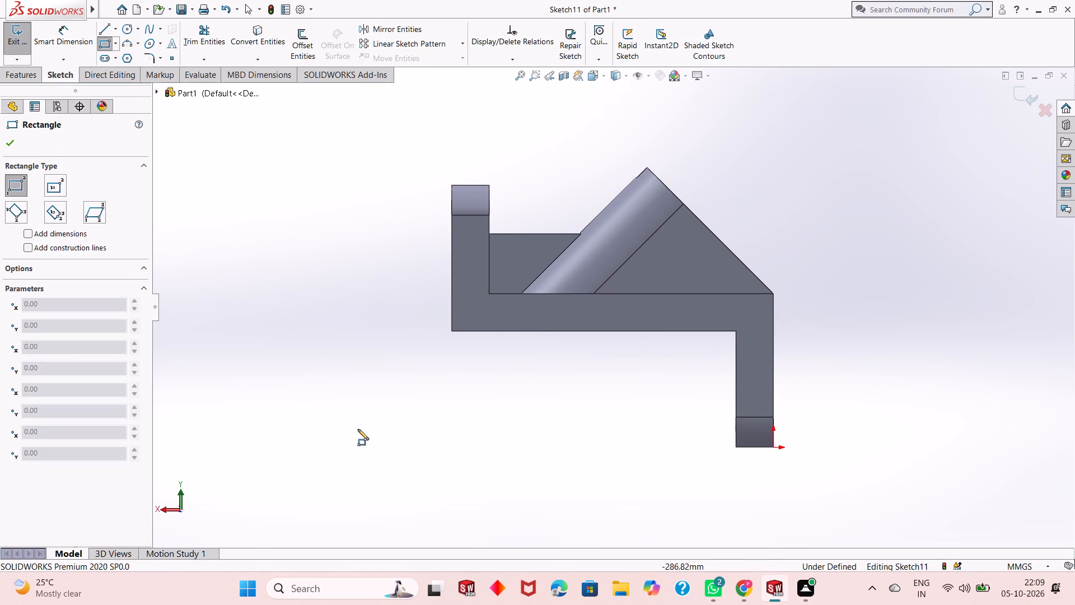
pyautogui.click(527, 295)
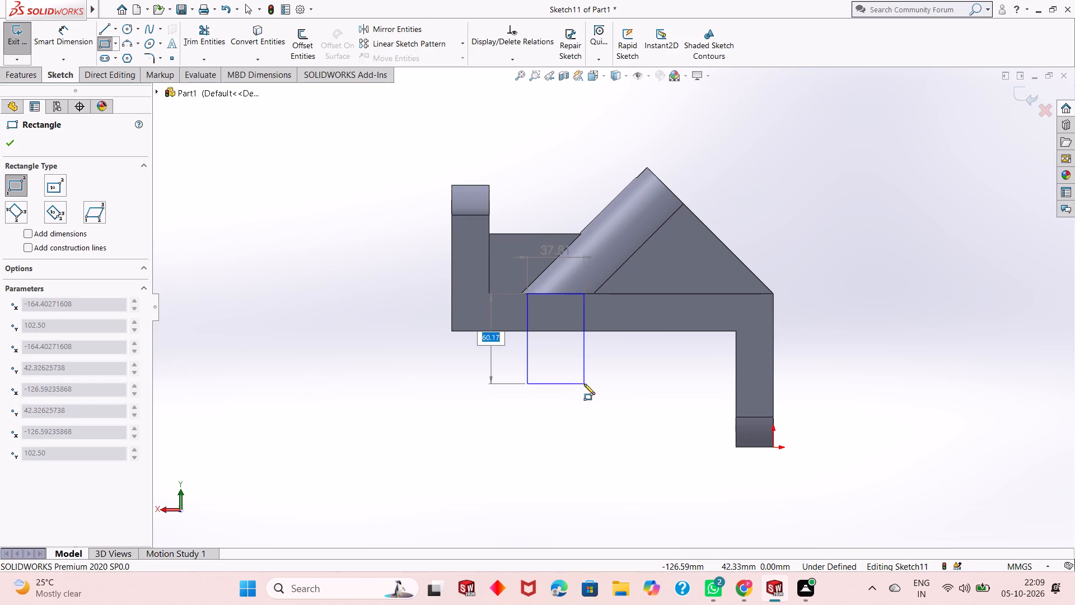
pyautogui.click(670, 329)
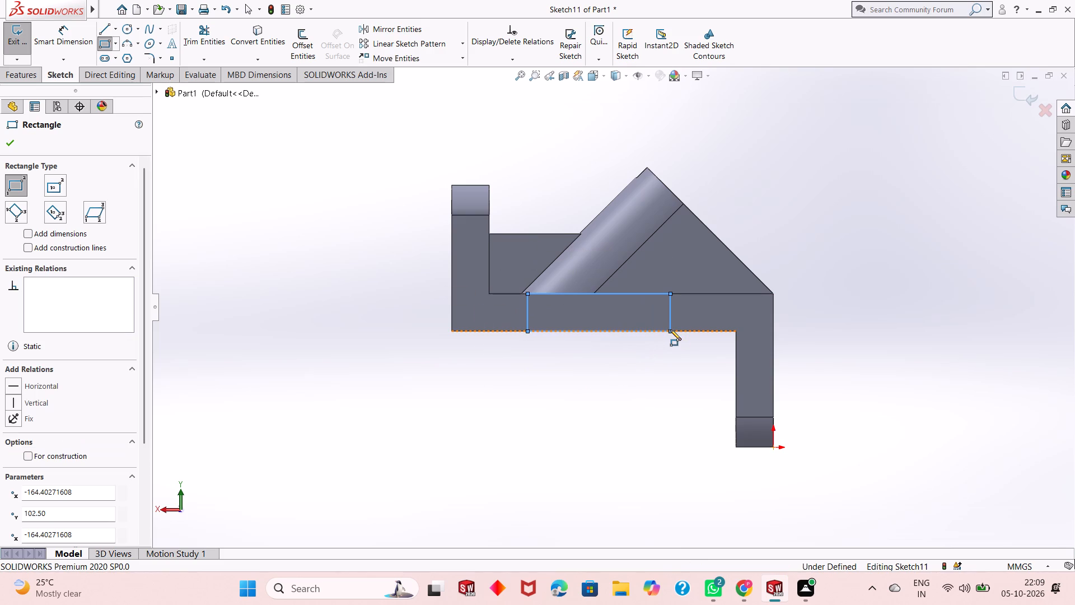
pyautogui.rightClick(817, 173)
pyautogui.click(825, 185)
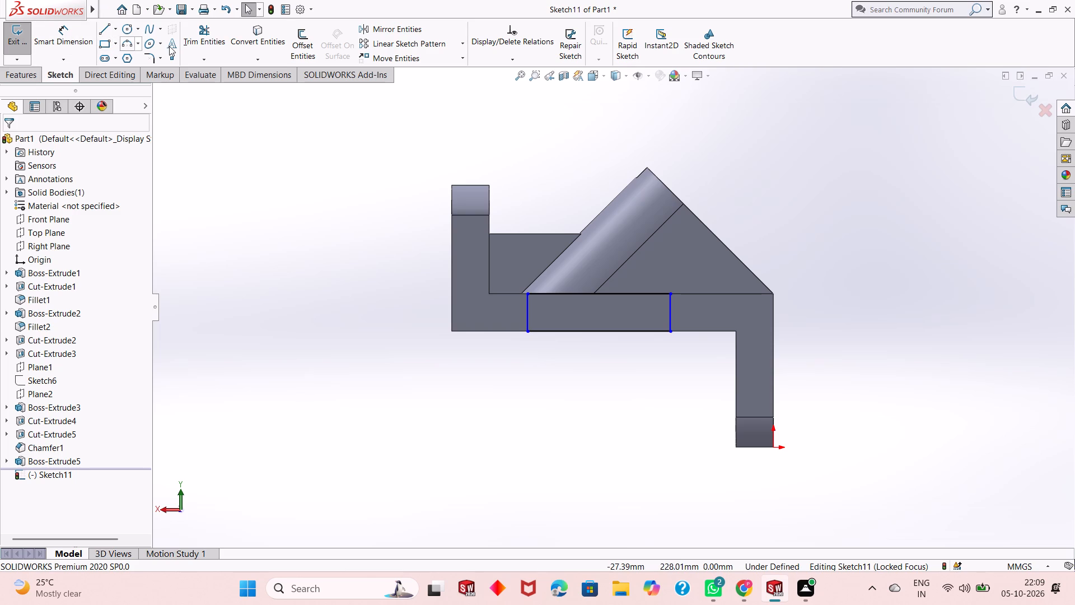
# Dimension the rectangle's nearer vertical side 50 mm from the outer edge of the downward flange.
pyautogui.click(63, 35)
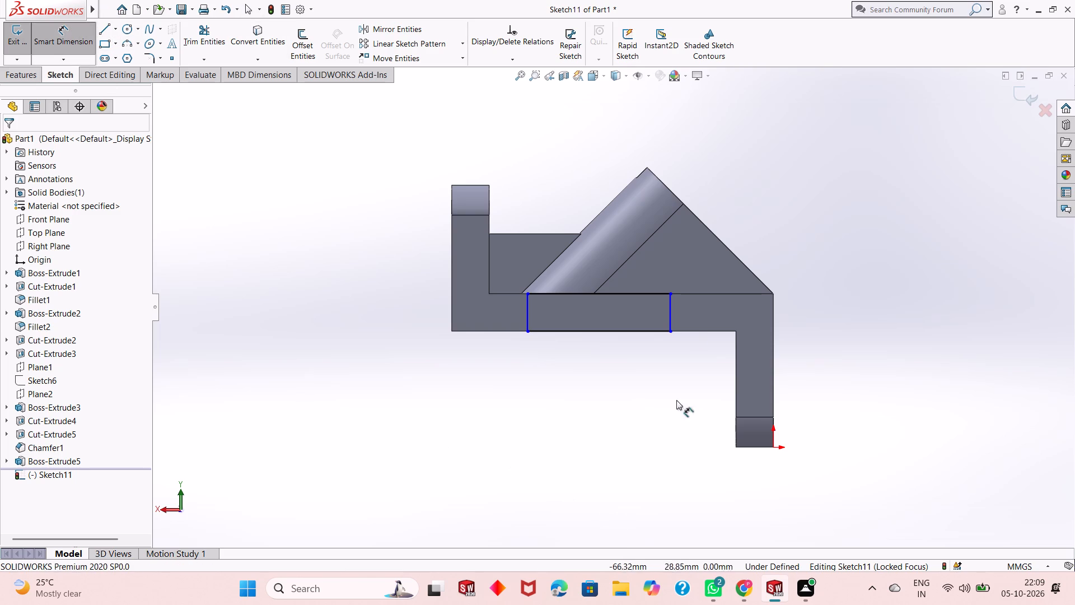
pyautogui.click(669, 309)
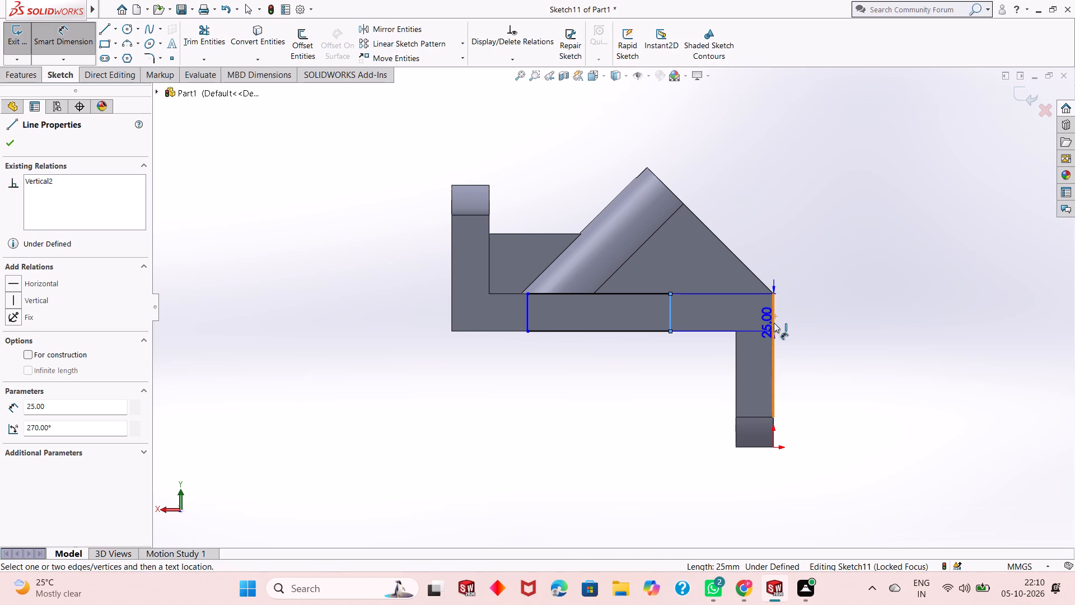
pyautogui.click(774, 323)
pyautogui.click(817, 409)
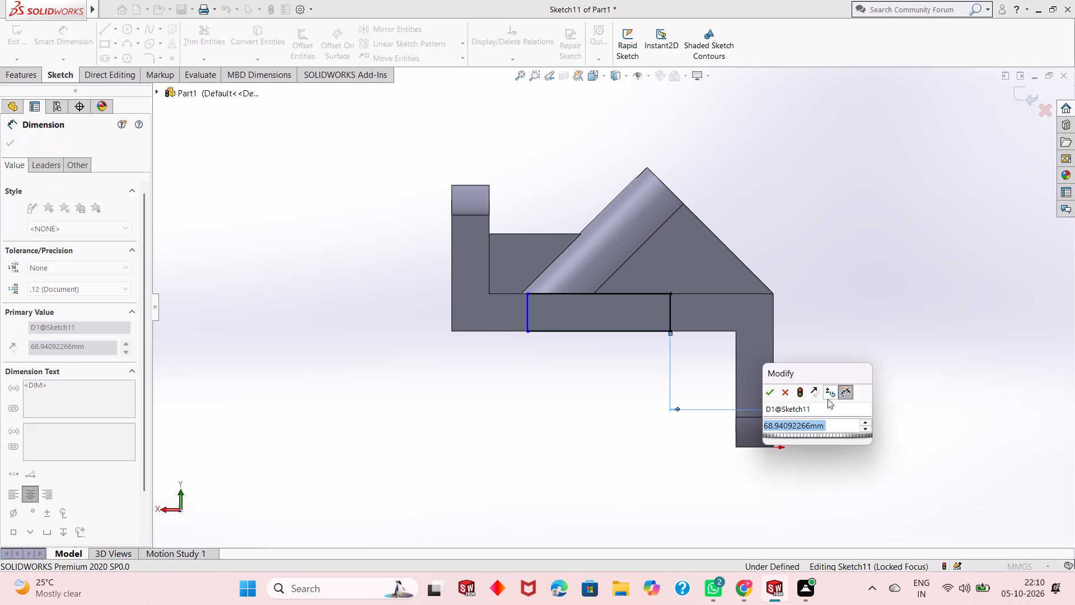
pyautogui.press('5')
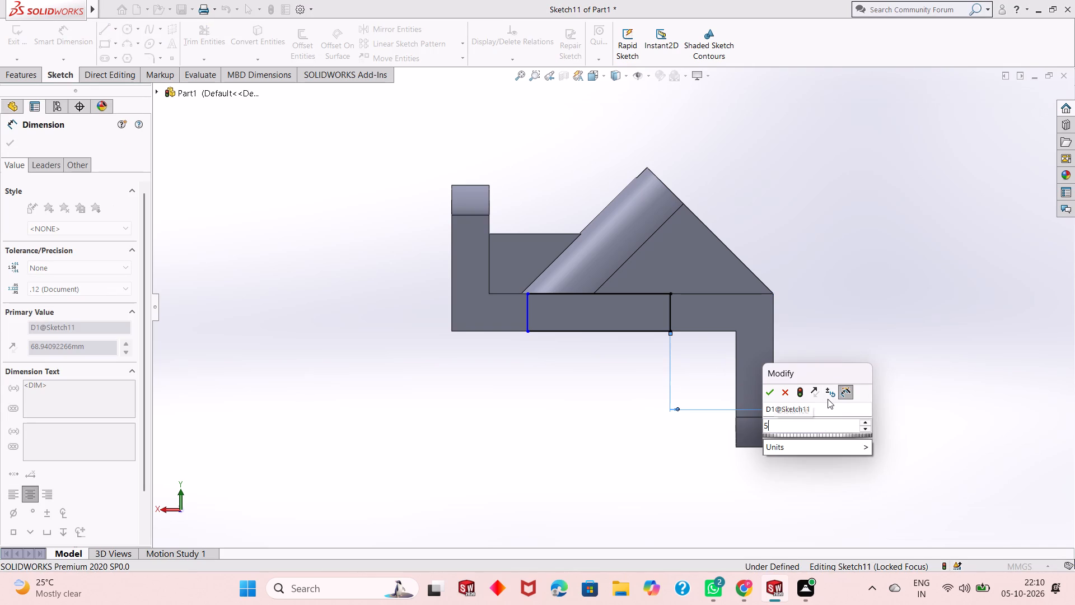
pyautogui.press('0')
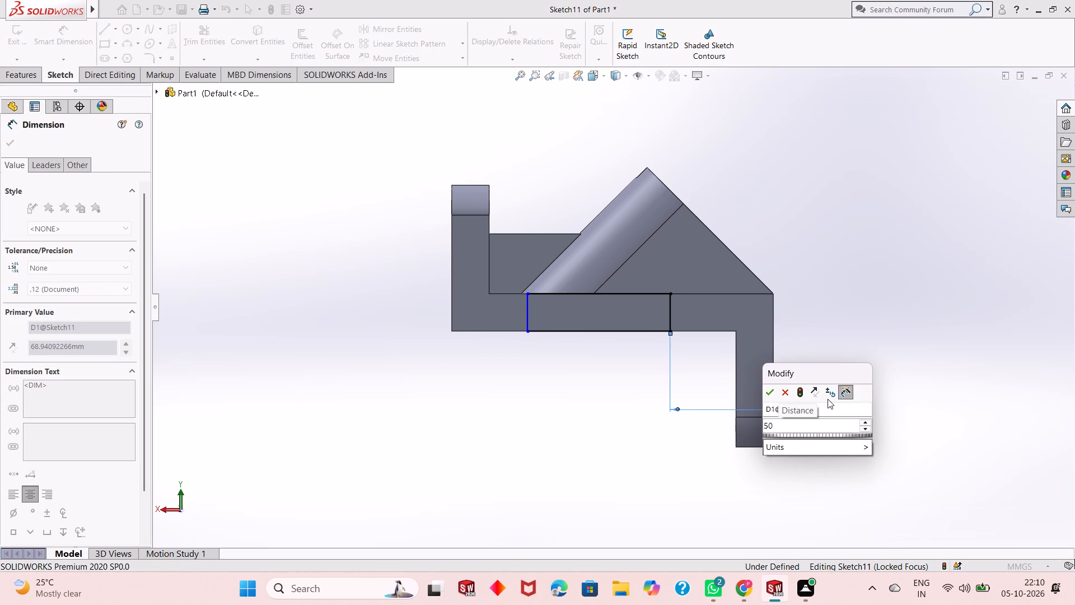
pyautogui.press('Return')
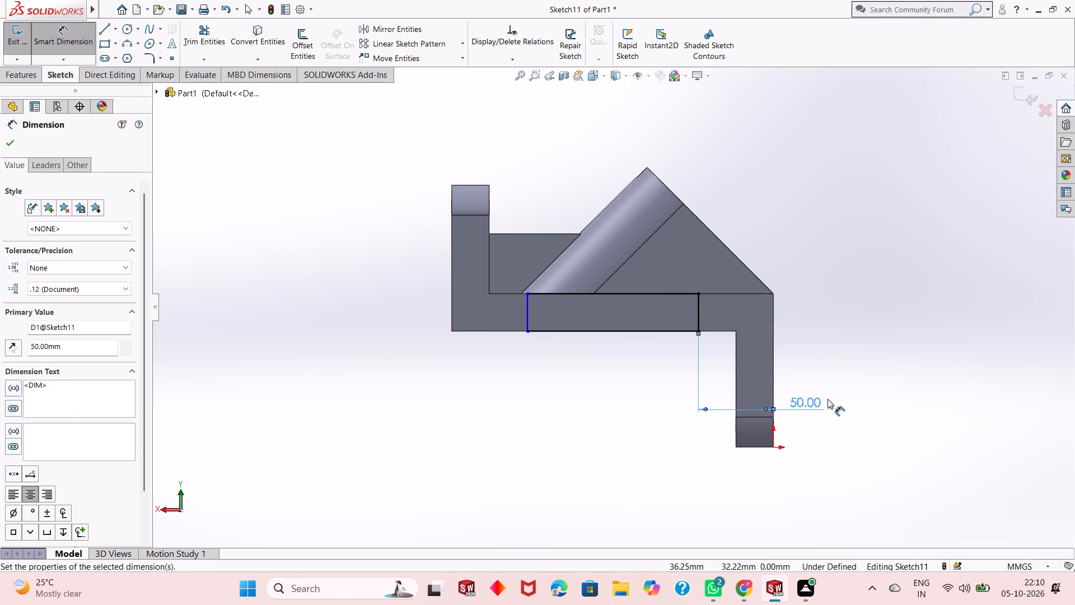
# Dimension the rectangle's horizontal length to 100 mm and finish dimensioning.
pyautogui.click(662, 334)
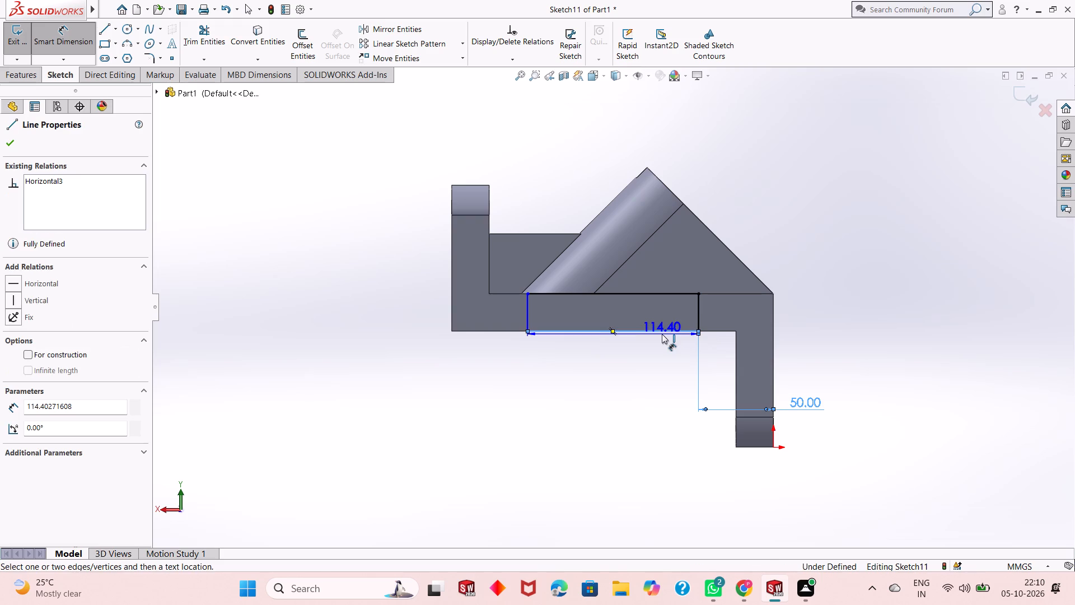
pyautogui.click(654, 410)
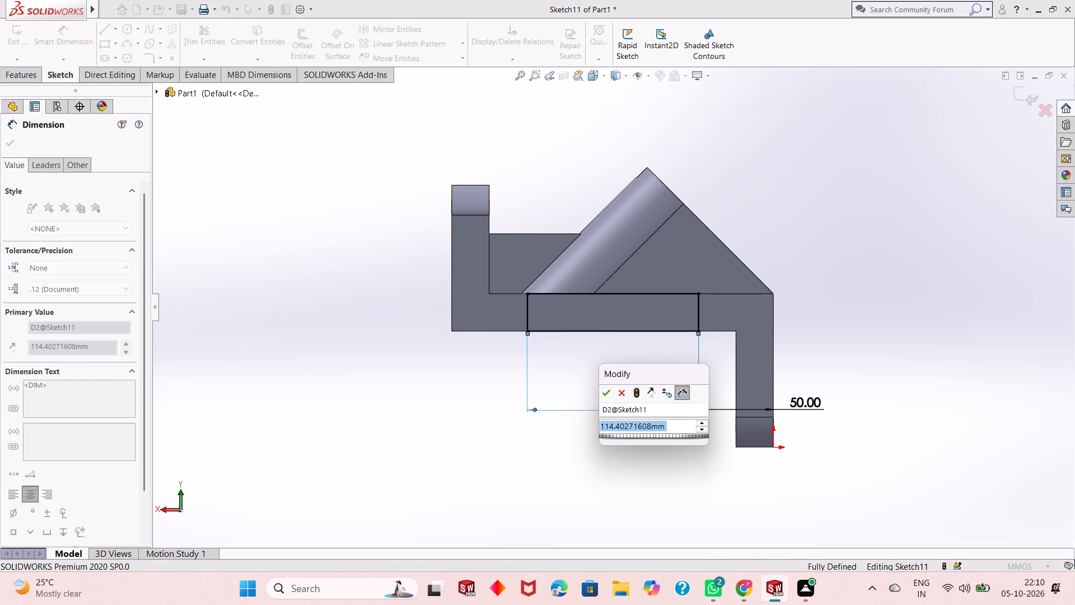
pyautogui.write('100')
pyautogui.press('Return')
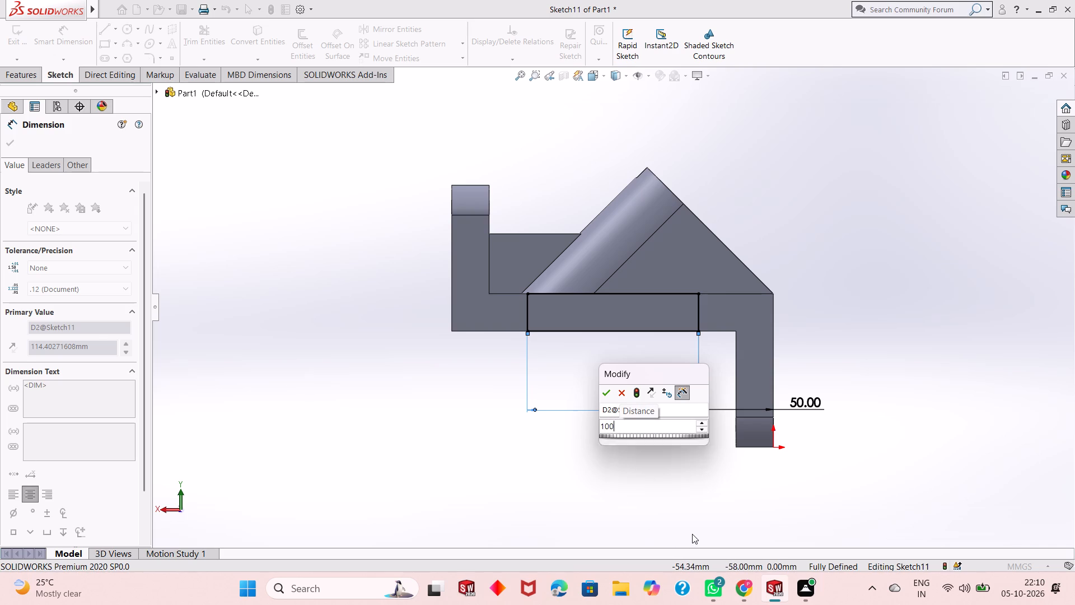
pyautogui.rightClick(821, 304)
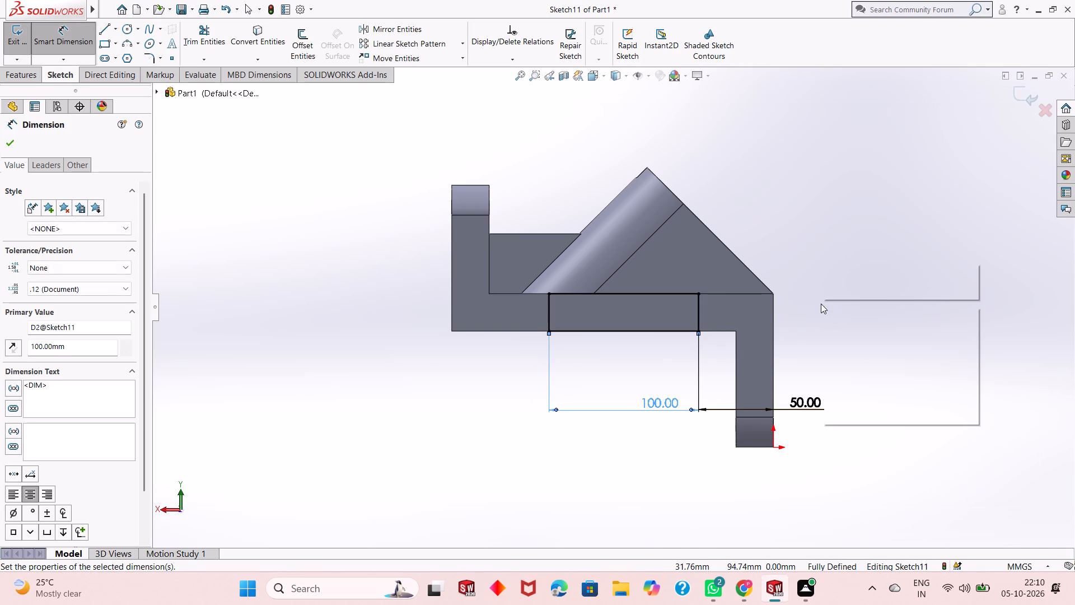
pyautogui.click(889, 344)
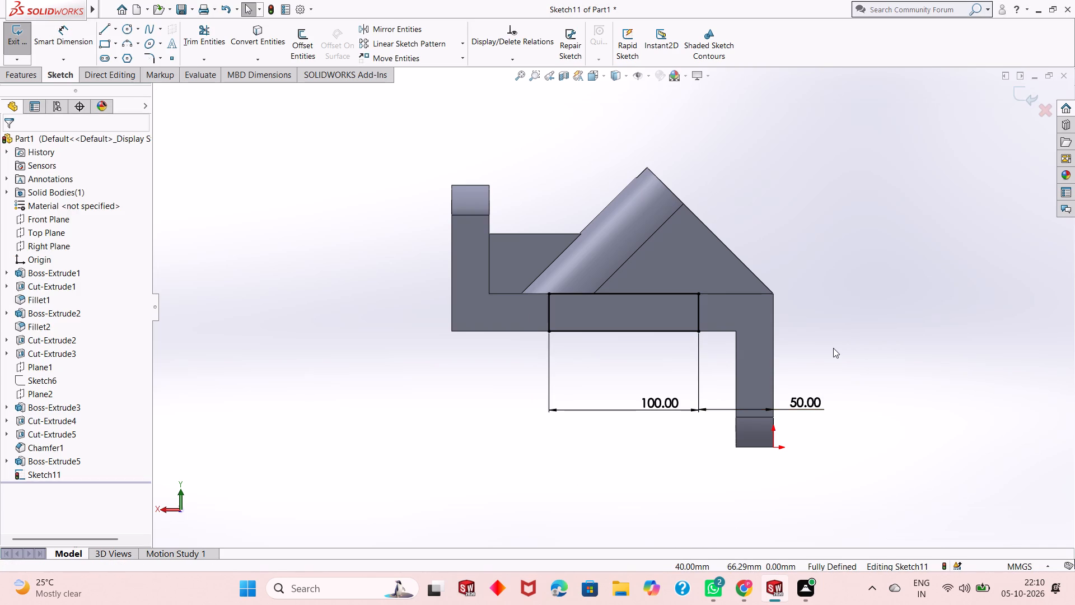
# Cut-extrude the rectangle 20 mm blind into the horizontal web to form a side notch.
pyautogui.moveTo(833, 348); pyautogui.dragTo(800, 362, button='middle')
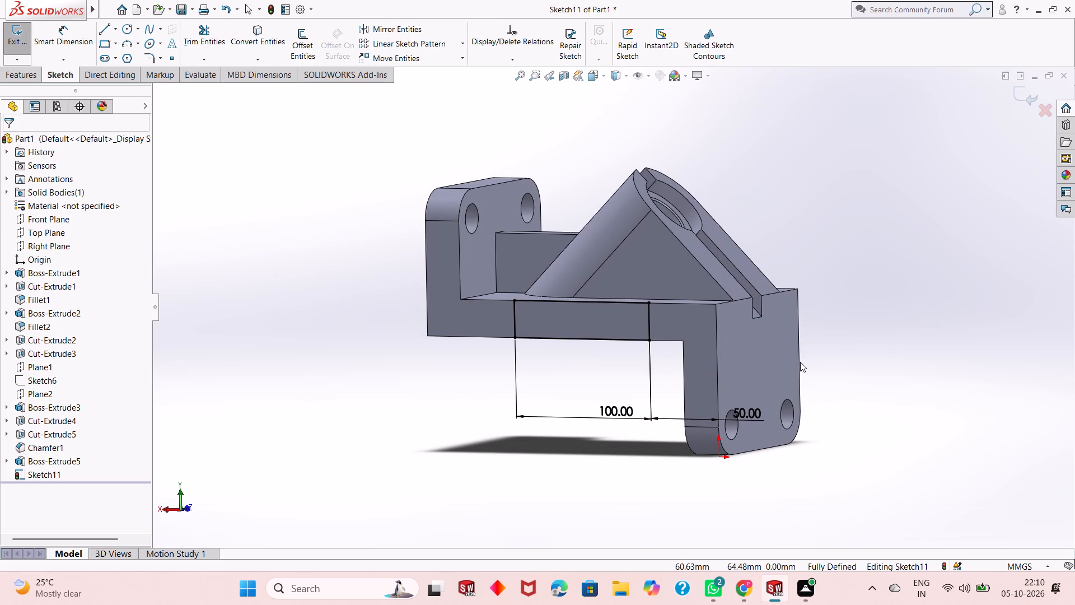
pyautogui.moveTo(800, 362); pyautogui.dragTo(765, 406, button='middle')
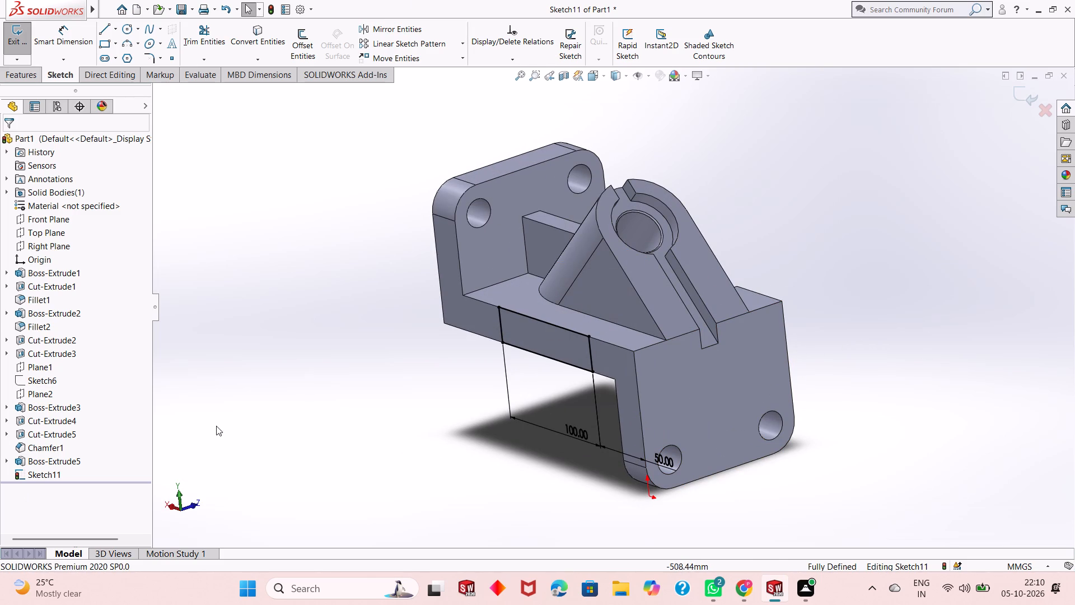
pyautogui.click(36, 79)
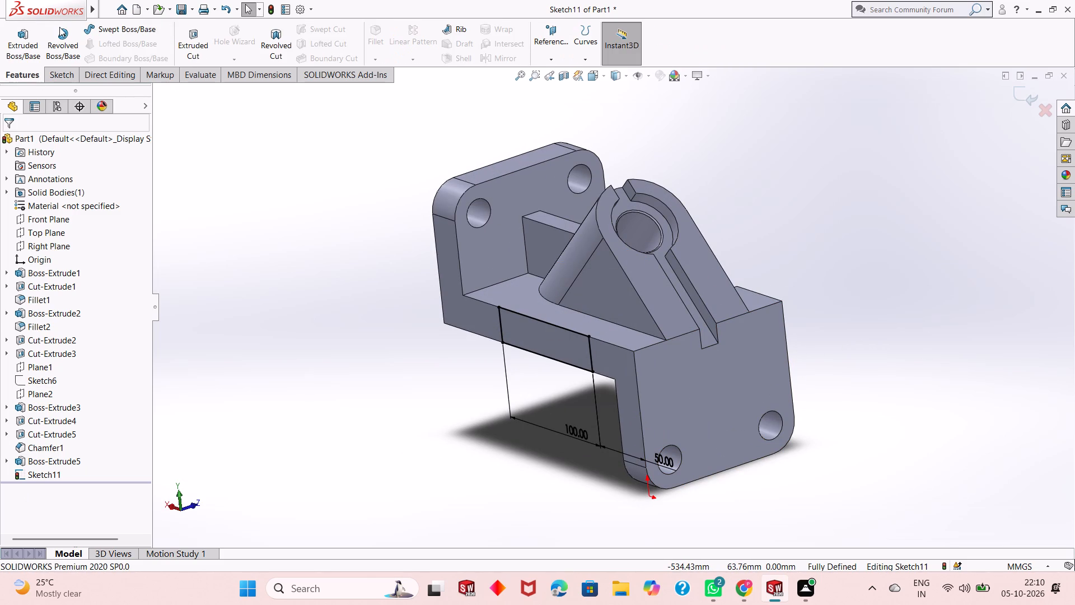
pyautogui.click(180, 47)
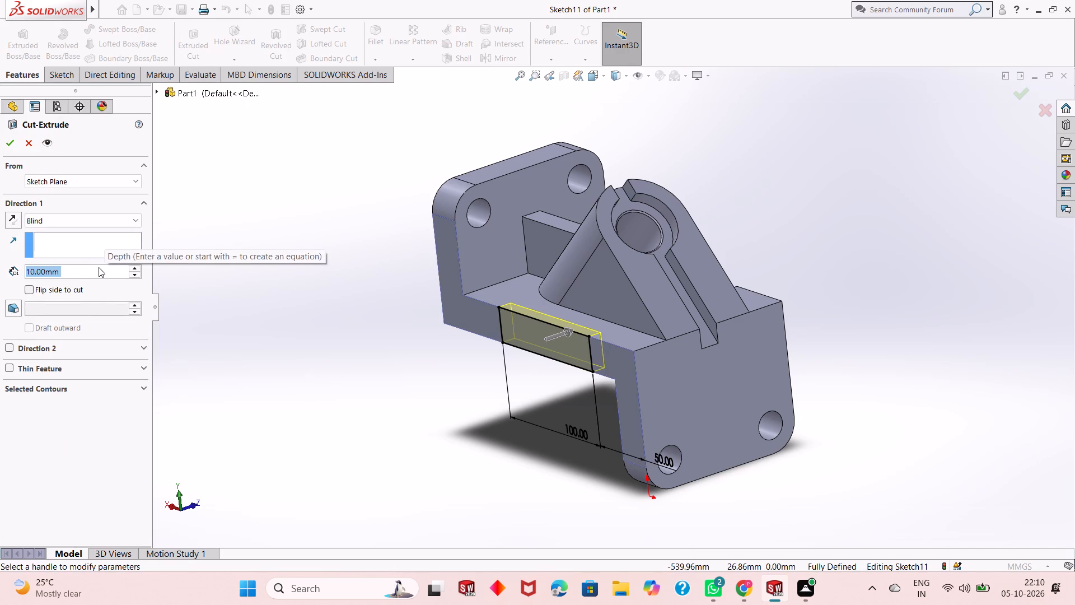
pyautogui.write('20')
pyautogui.press('Return')
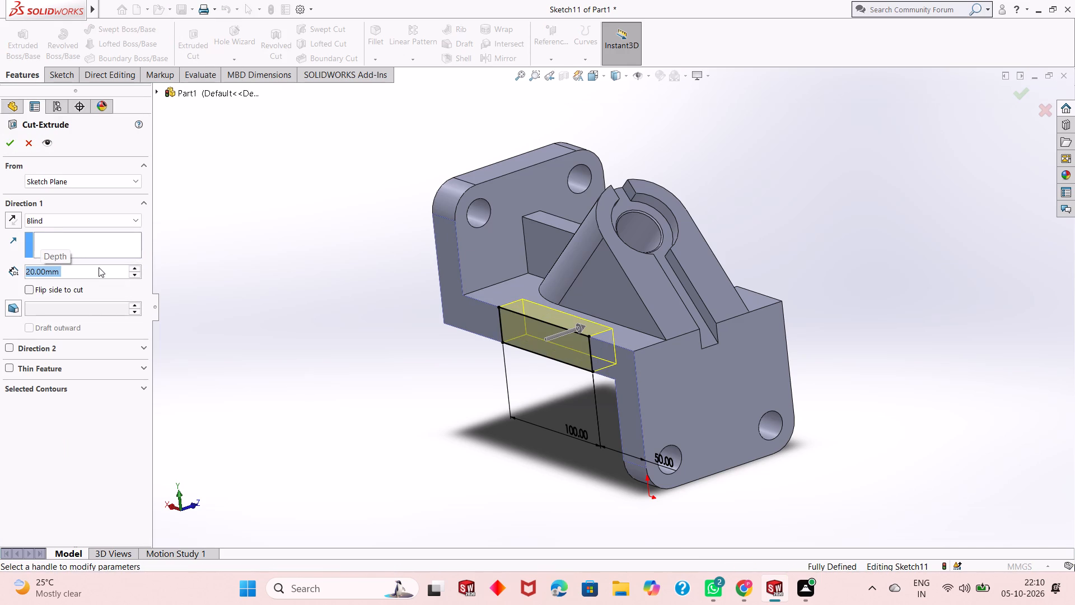
pyautogui.click(9, 145)
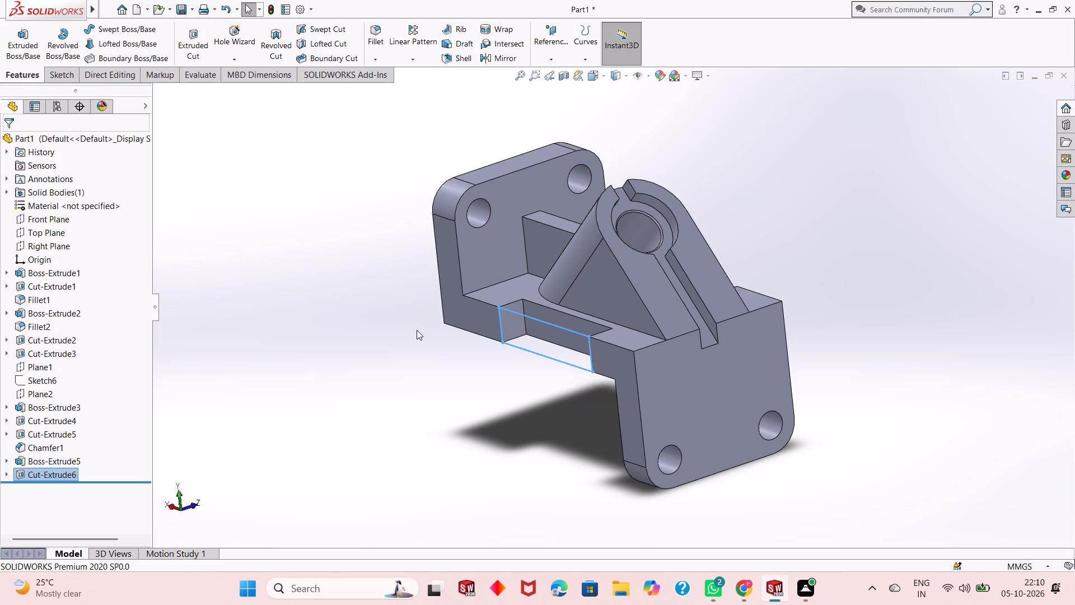
pyautogui.click(418, 399)
# Start a 15 mm radius fillet on the new notch's inner vertical corner edge nearer the upright flange.
pyautogui.middleClick(526, 337)
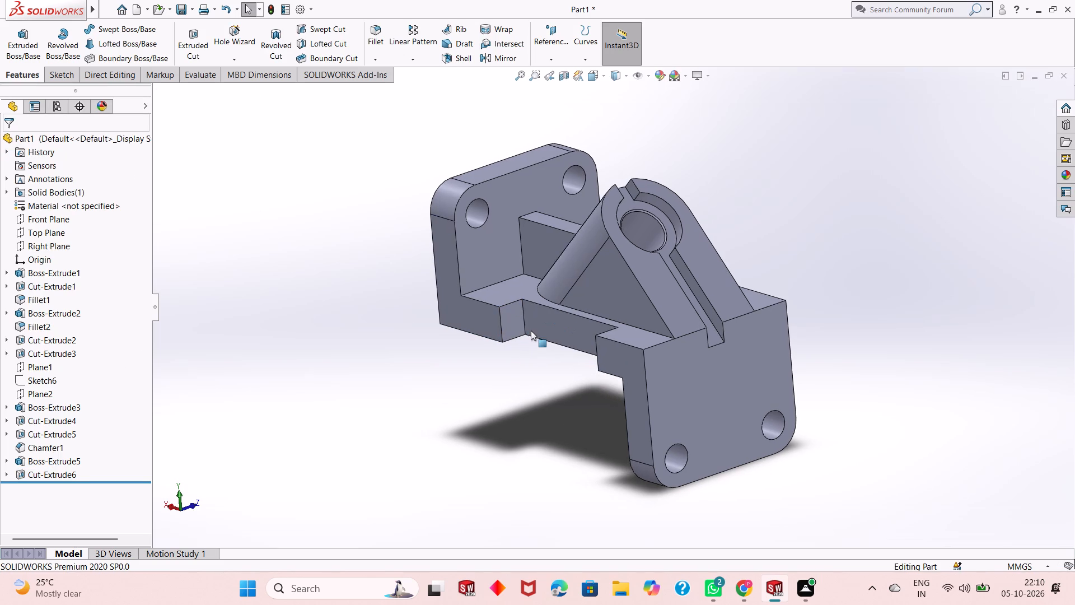
pyautogui.scroll(-5, 531, 331)
pyautogui.scroll(3, 531, 330)
pyautogui.scroll(-1, 576, 245)
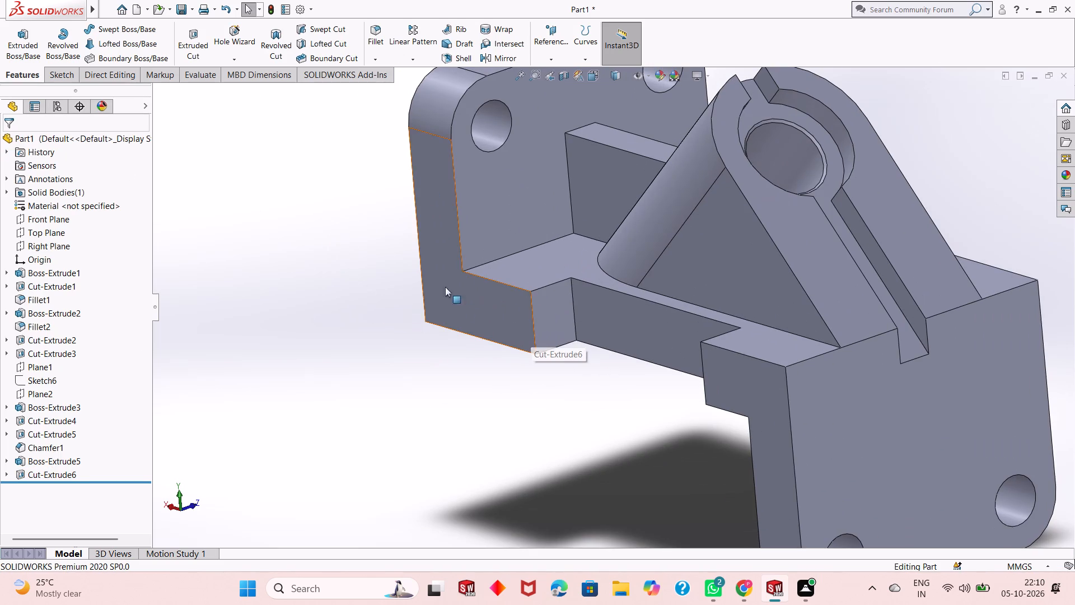
pyautogui.click(379, 46)
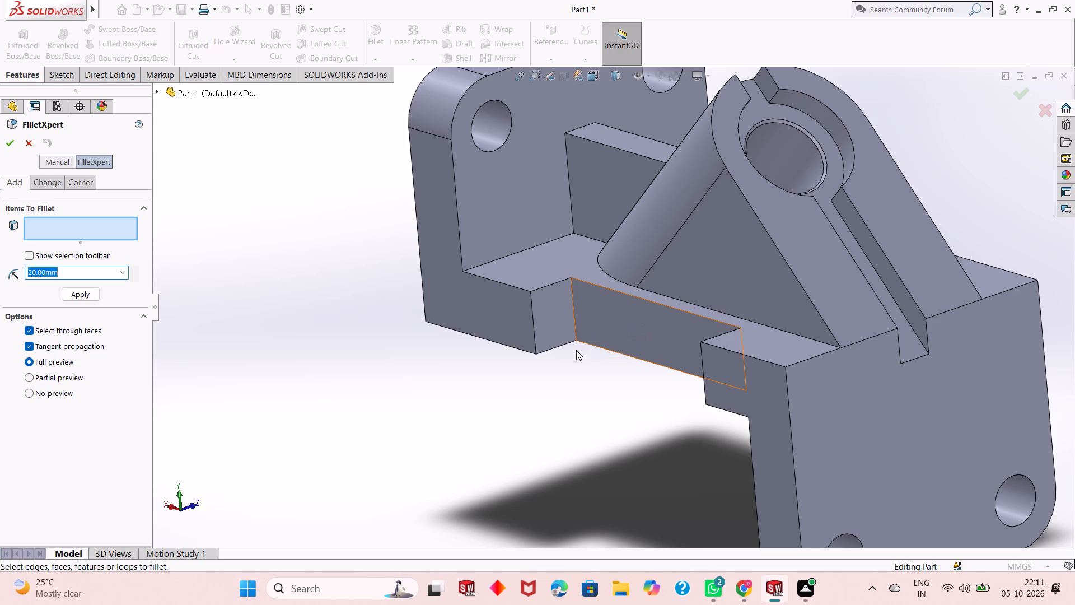
pyautogui.click(576, 325)
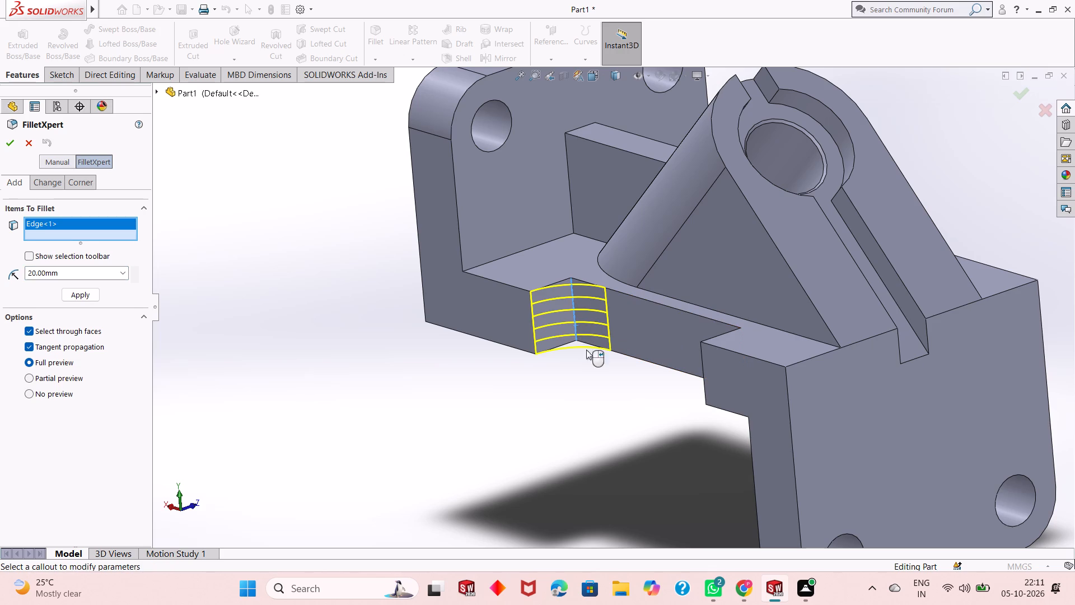
pyautogui.doubleClick(65, 267)
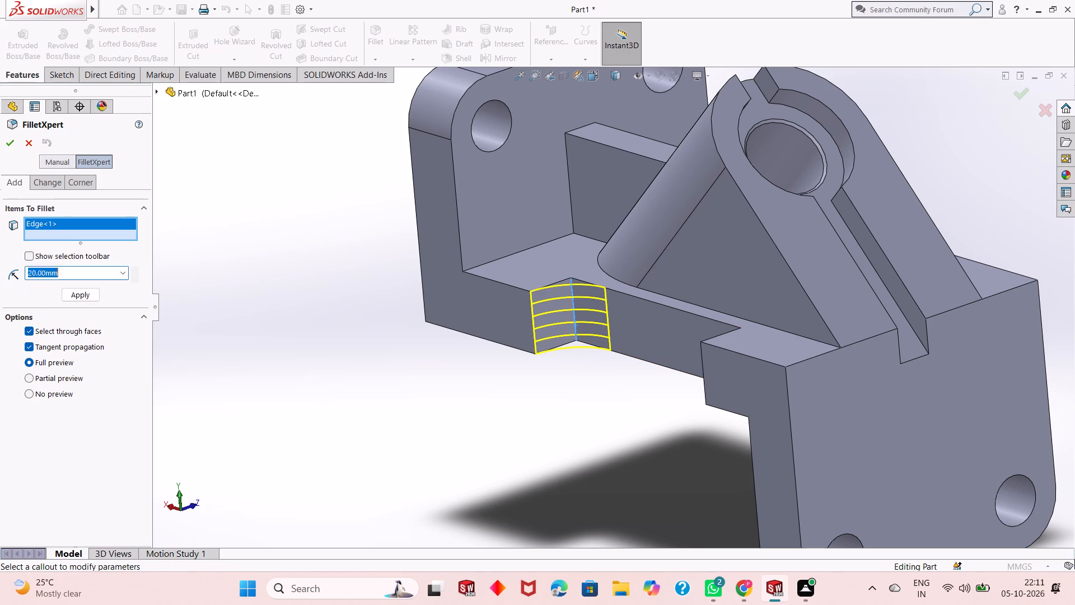
pyautogui.click(65, 268)
pyautogui.press('1')
pyautogui.doubleClick(65, 268)
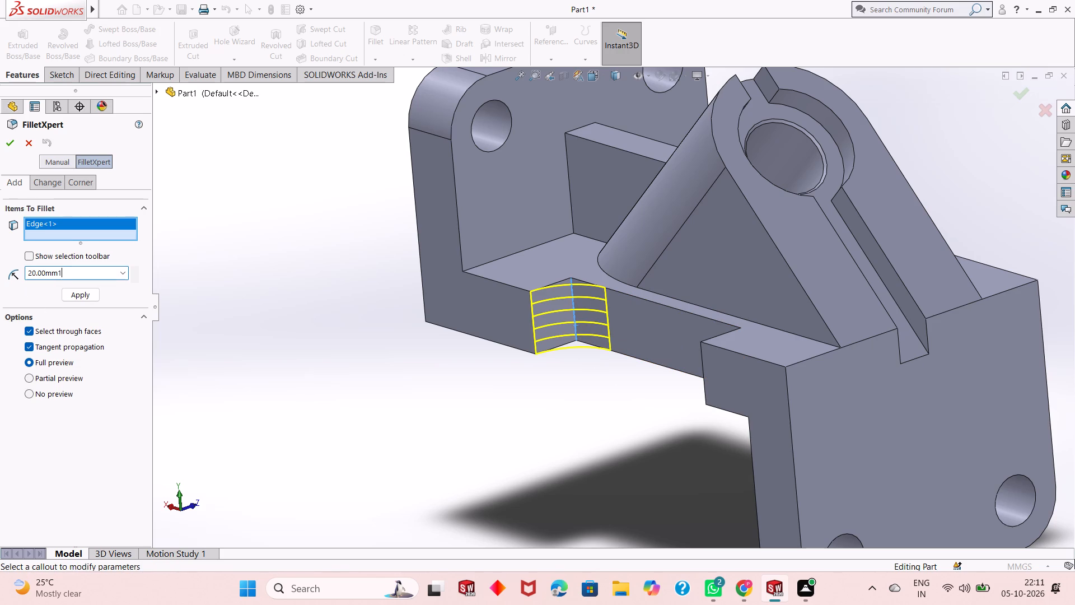
pyautogui.write('15')
pyautogui.press('Return')
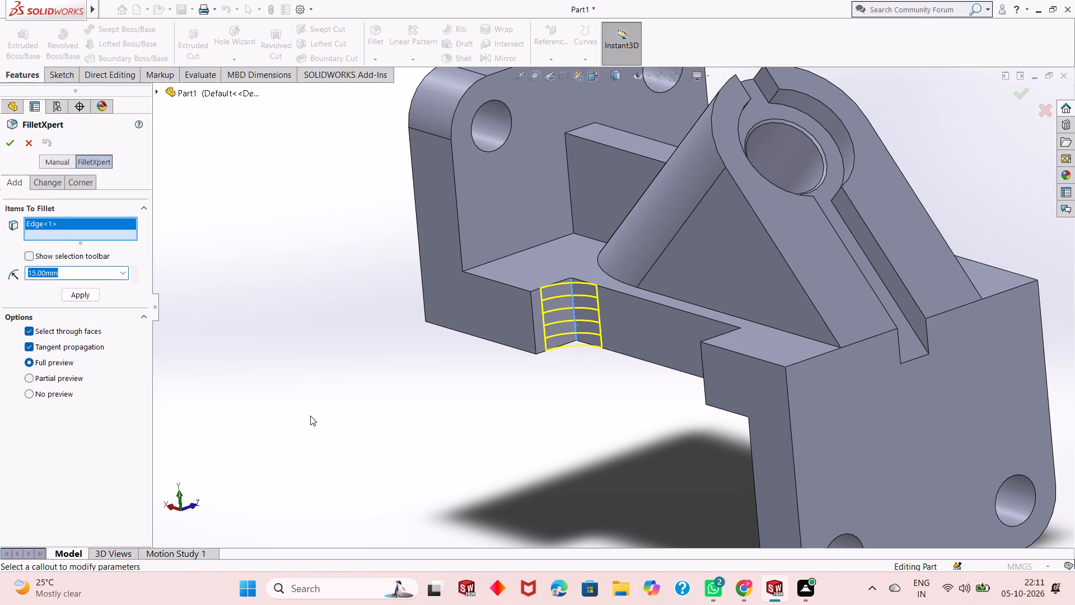
# Add the notch's other inner corner edge, nearer the downward flange, to the 15 mm fillet and apply it.
pyautogui.scroll(1, 648, 334)
pyautogui.scroll(-1, 635, 338)
pyautogui.moveTo(635, 341); pyautogui.dragTo(679, 311, button='middle')
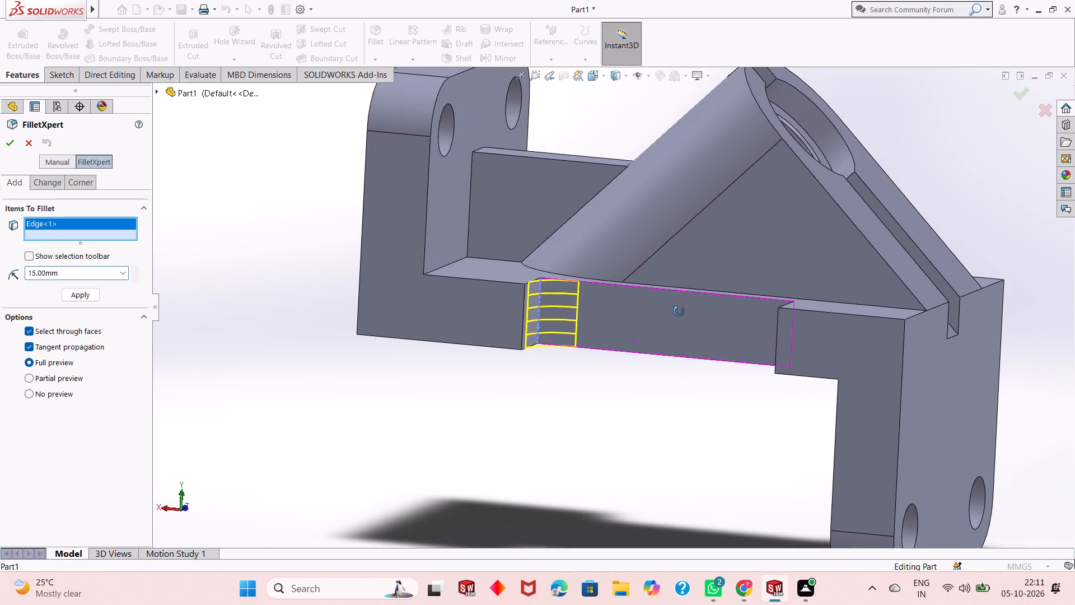
pyautogui.moveTo(679, 311); pyautogui.dragTo(747, 346, button='middle')
pyautogui.scroll(1, 747, 346)
pyautogui.scroll(-3, 746, 346)
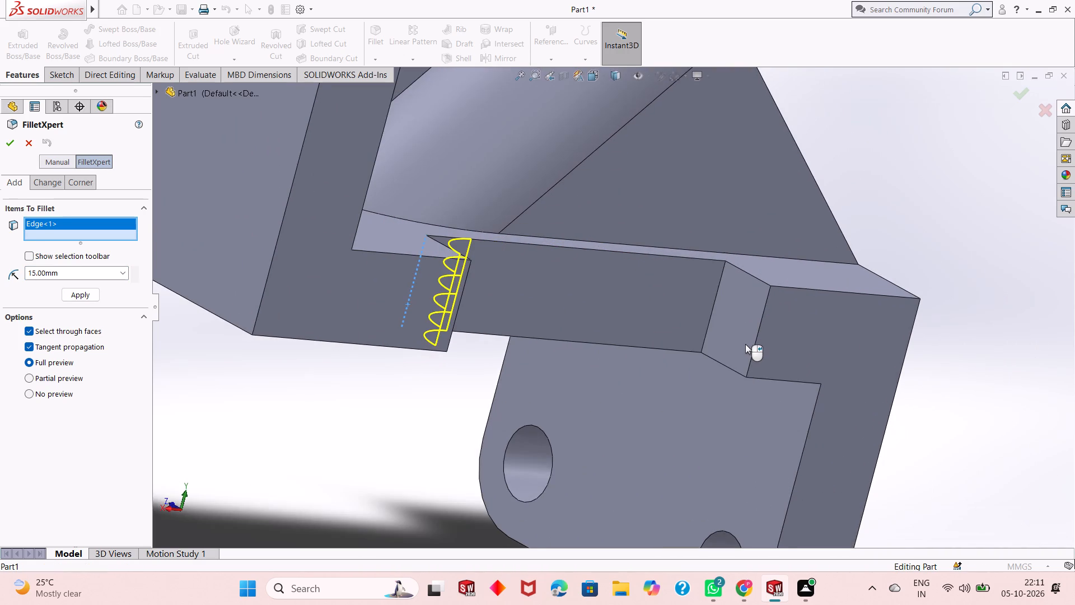
pyautogui.scroll(-2, 745, 344)
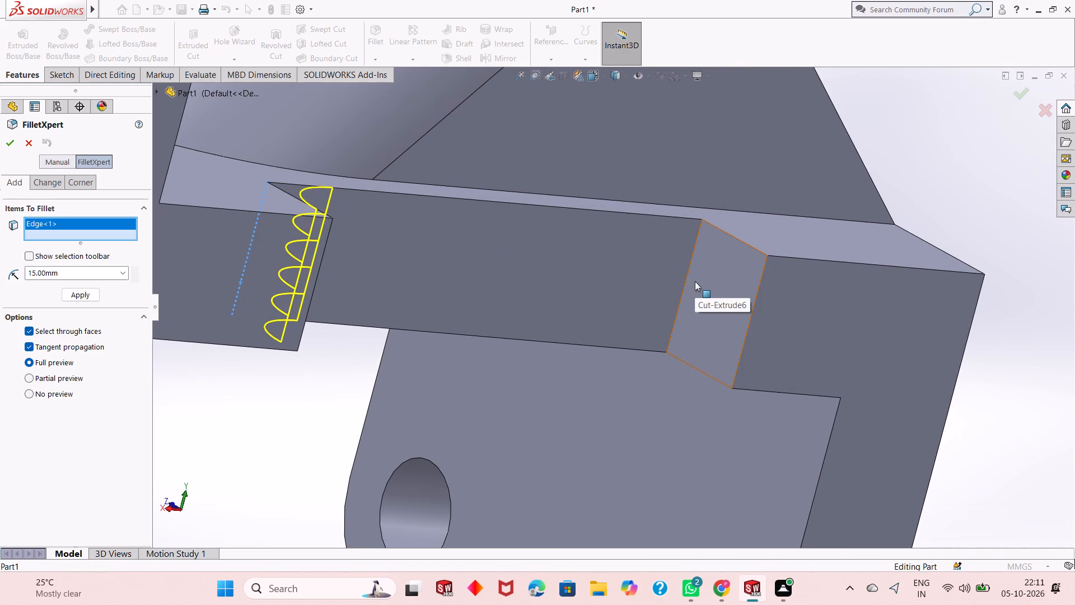
pyautogui.click(690, 268)
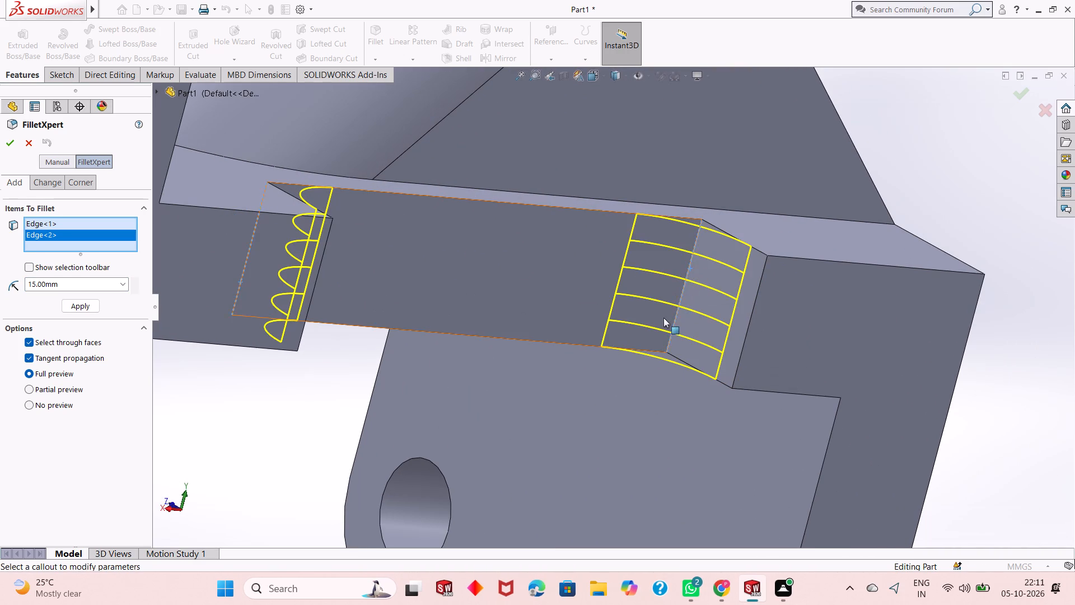
pyautogui.scroll(2, 663, 318)
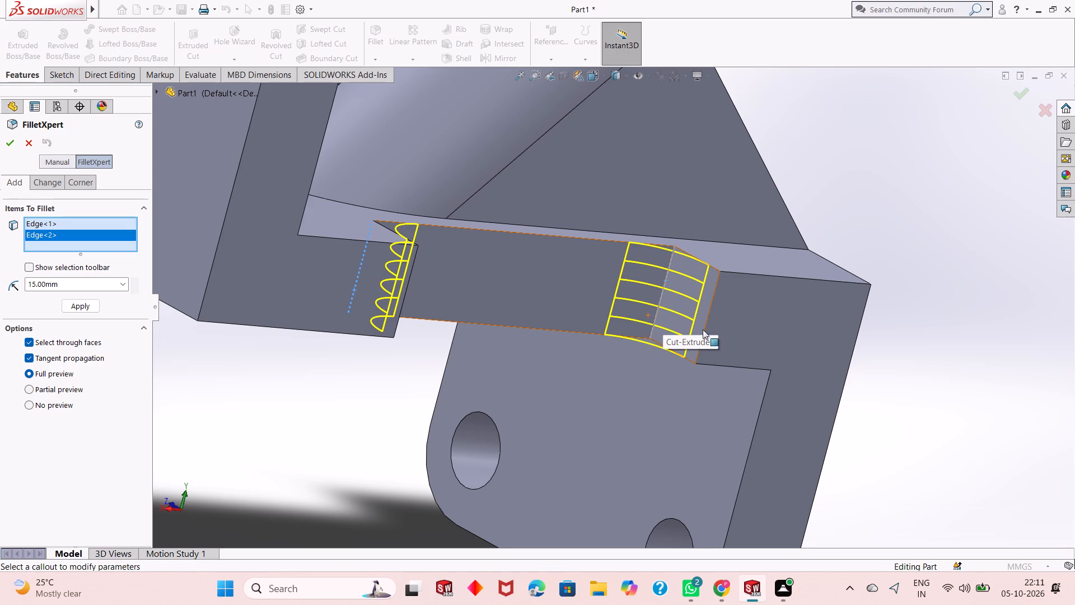
pyautogui.click(17, 143)
pyautogui.scroll(2, 689, 339)
pyautogui.click(881, 388)
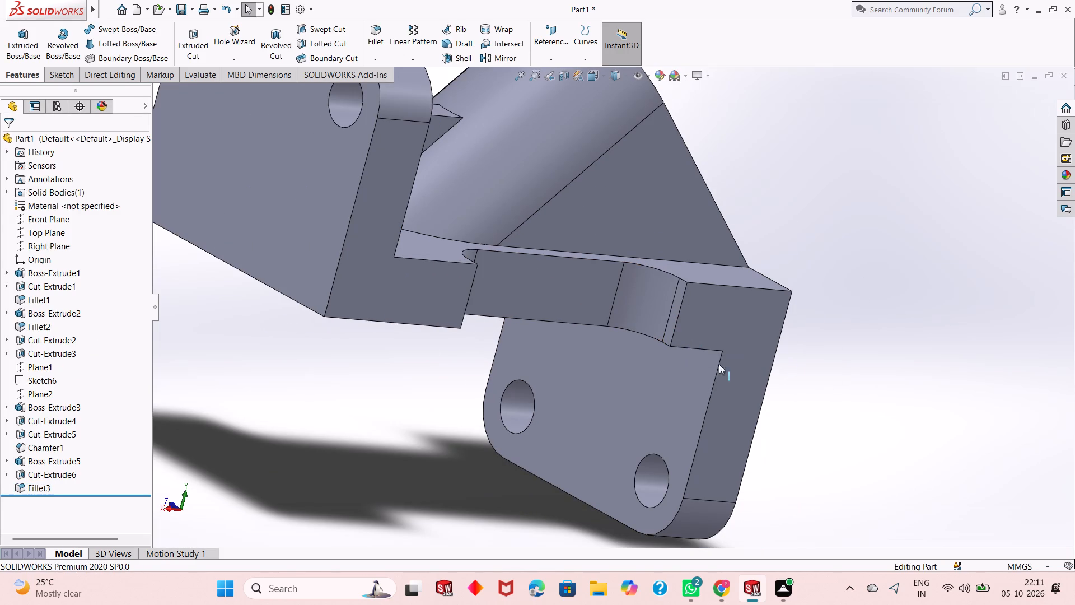
# Examine the filleted side notch, inclined boss and flanges from several angles.
pyautogui.scroll(3, 414, 342)
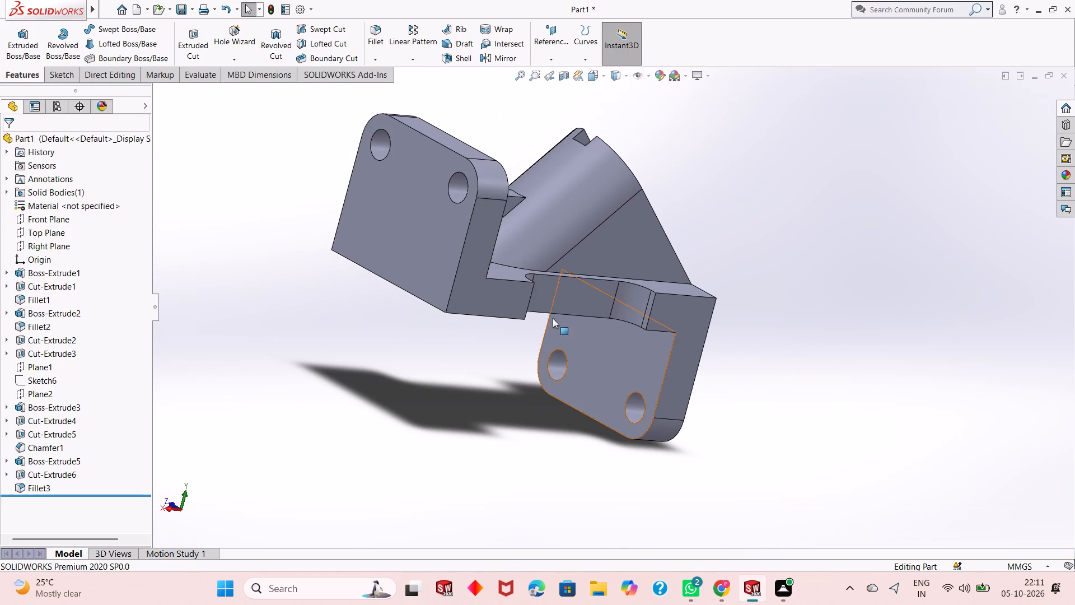
pyautogui.scroll(-1, 533, 439)
pyautogui.moveTo(534, 441); pyautogui.dragTo(390, 262, button='middle')
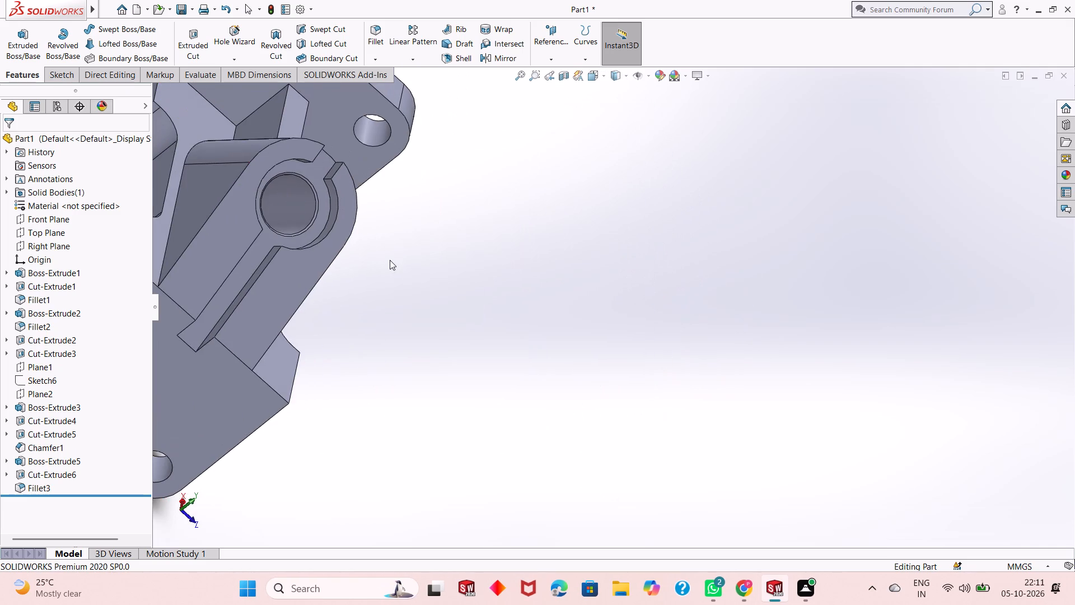
pyautogui.scroll(3, 401, 262)
pyautogui.scroll(-3, 254, 86)
pyautogui.scroll(-1, 599, 437)
pyautogui.moveTo(600, 444); pyautogui.dragTo(601, 417, button='middle')
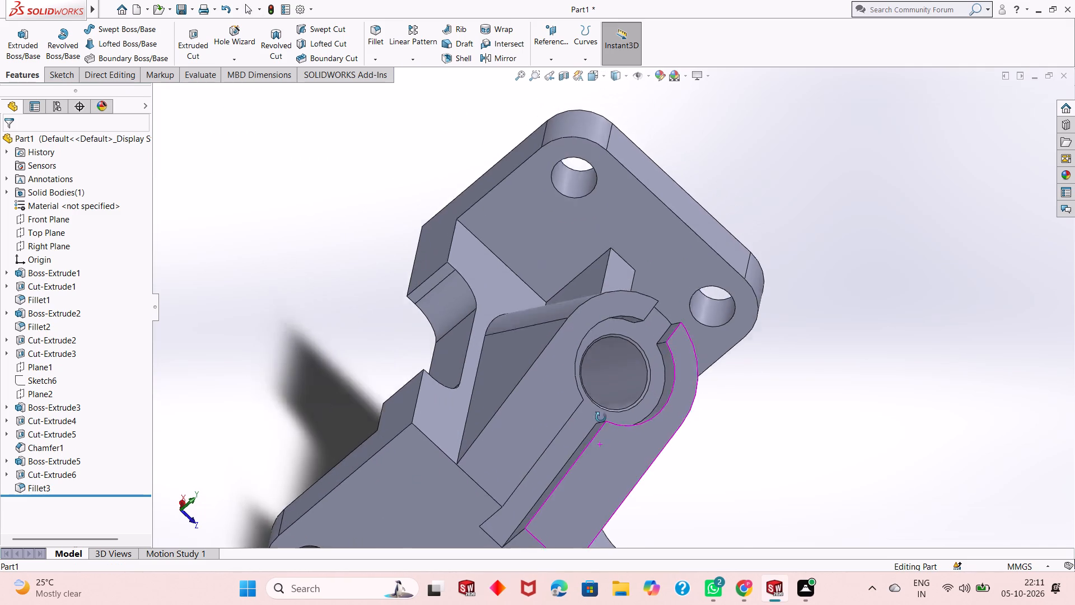
pyautogui.moveTo(601, 417); pyautogui.dragTo(590, 341, button='middle')
pyautogui.scroll(2, 574, 345)
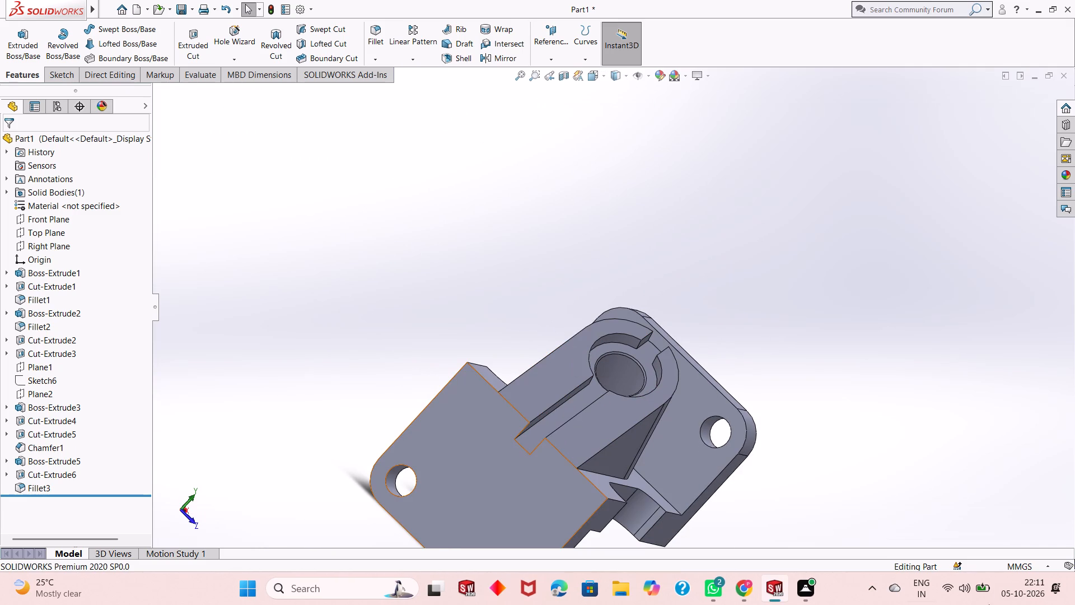
pyautogui.scroll(1, 984, 595)
# Start a 2 mm fillet on one side's rib-to-web, rib-to-boss, boss-to-web and upright-flange-to-web junction edges.
pyautogui.scroll(3, 601, 389)
pyautogui.scroll(-1, 603, 362)
pyautogui.moveTo(675, 431); pyautogui.dragTo(665, 426, button='middle')
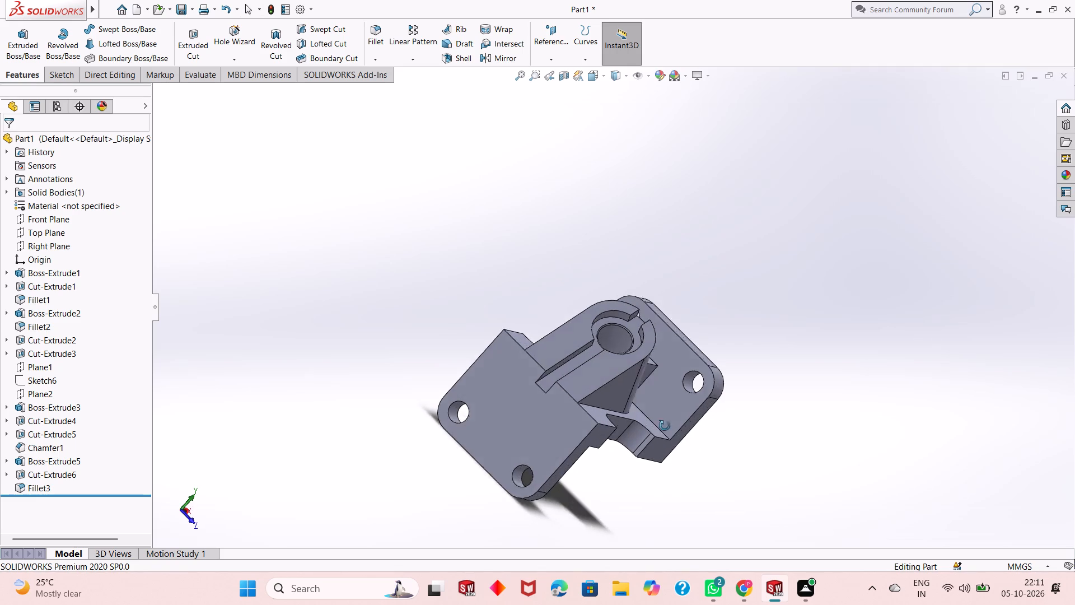
pyautogui.moveTo(665, 426); pyautogui.dragTo(667, 448, button='middle')
pyautogui.scroll(-3, 640, 403)
pyautogui.moveTo(572, 376); pyautogui.dragTo(581, 421, button='middle')
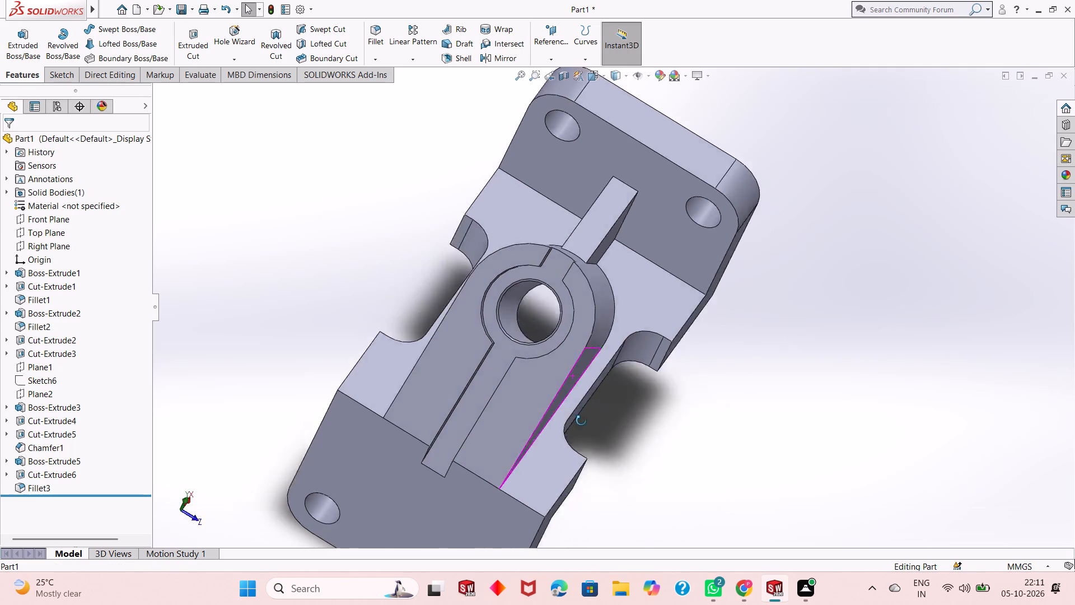
pyautogui.moveTo(581, 421); pyautogui.dragTo(557, 343, button='middle')
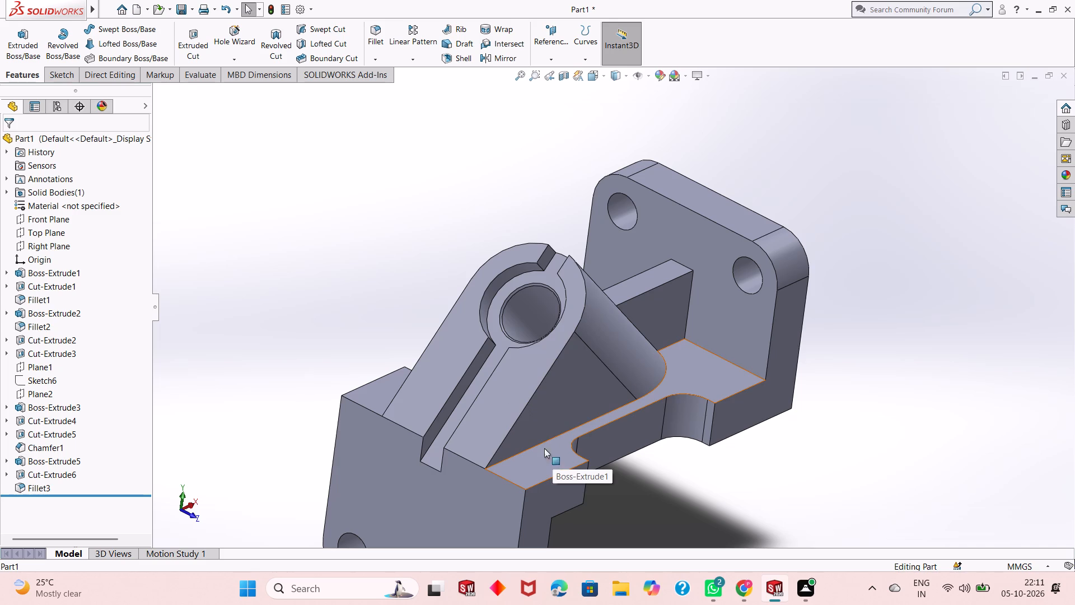
pyautogui.click(368, 30)
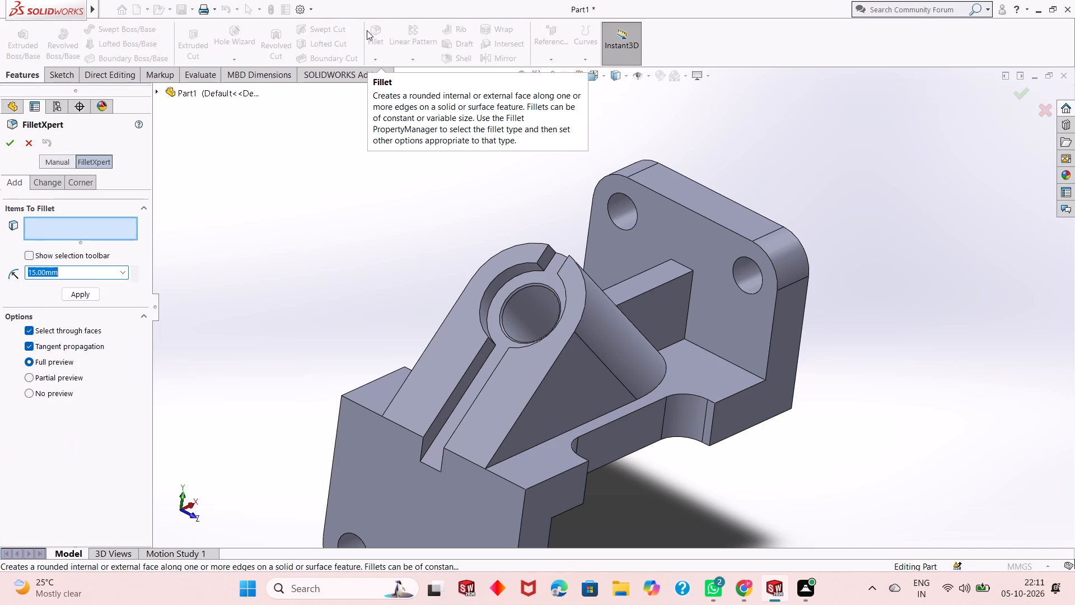
pyautogui.press('2')
pyautogui.press('Return')
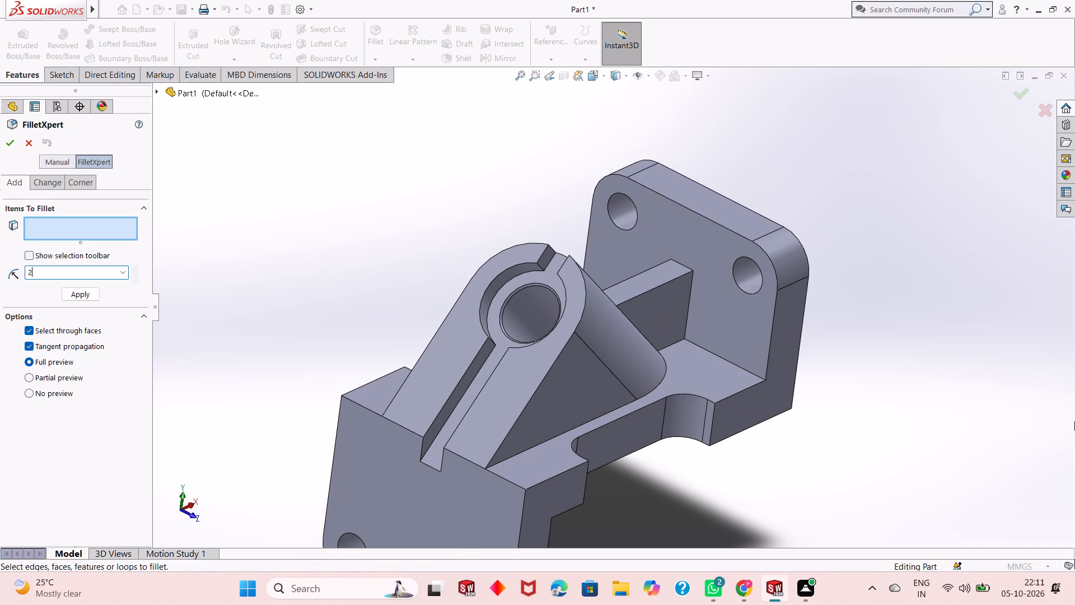
pyautogui.click(746, 369)
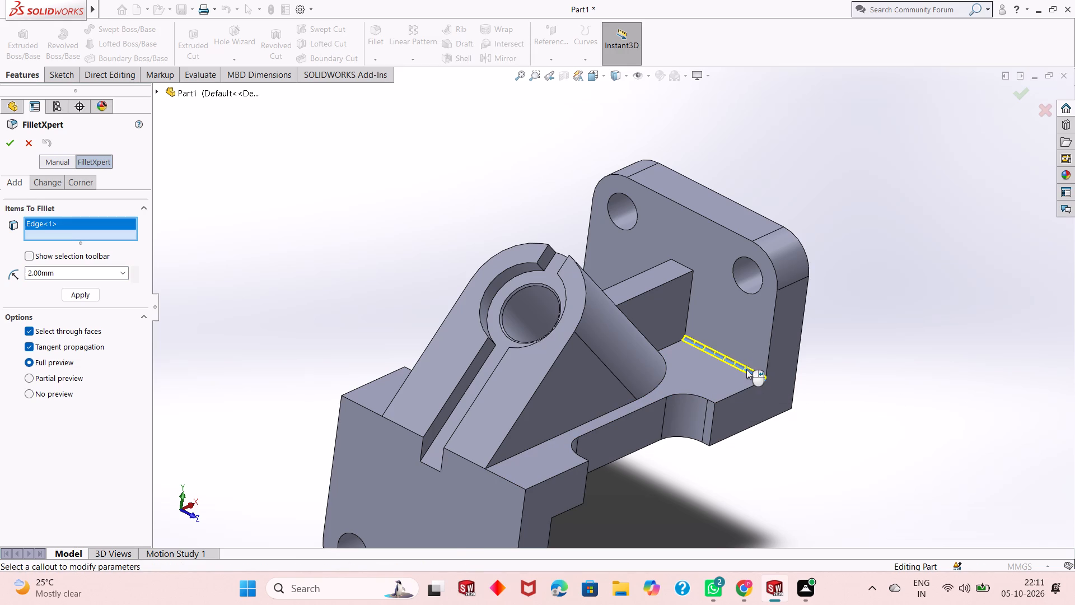
pyautogui.click(671, 345)
pyautogui.click(665, 374)
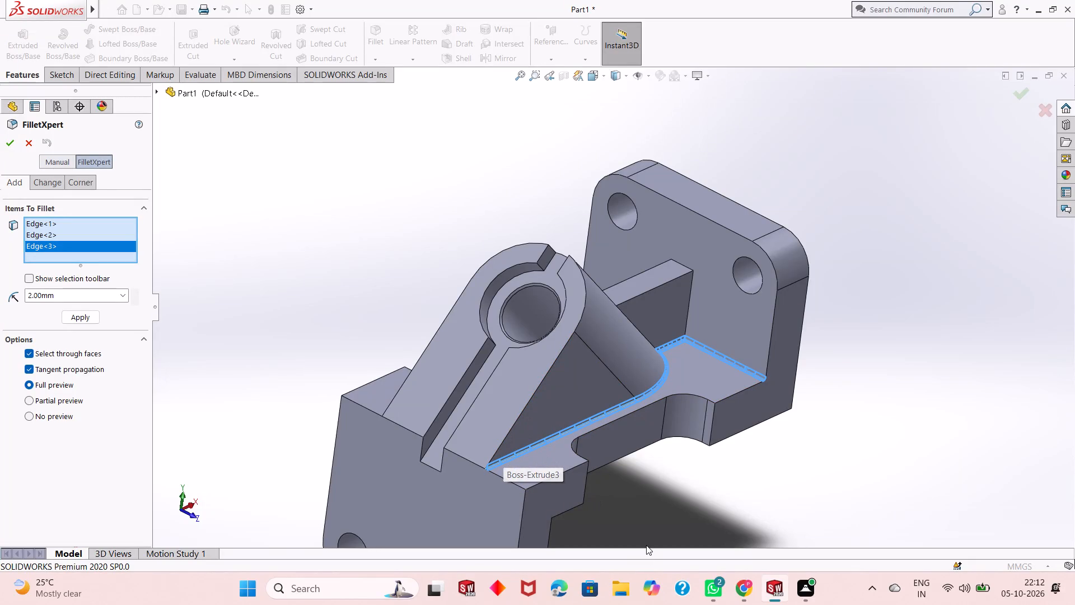
pyautogui.moveTo(937, 348); pyautogui.dragTo(922, 373, button='middle')
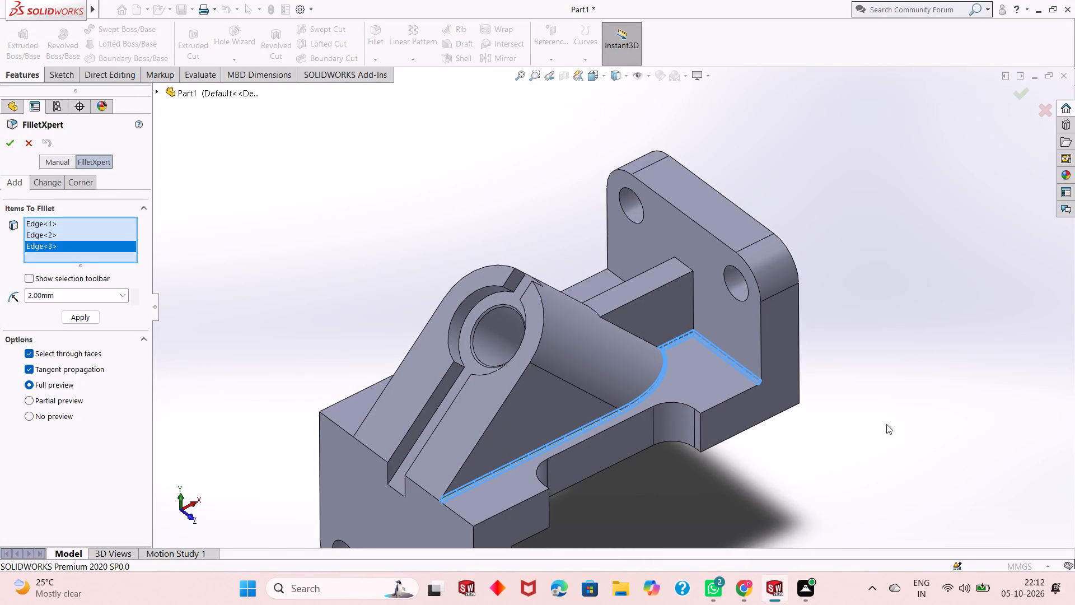
pyautogui.moveTo(869, 458); pyautogui.dragTo(833, 486, button='middle')
pyautogui.click(642, 334)
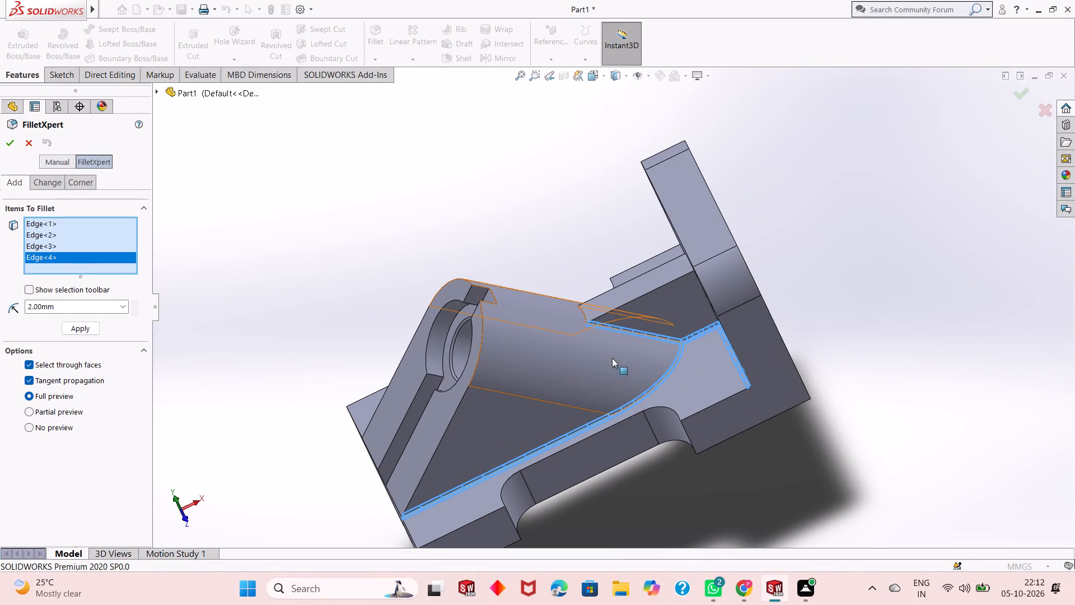
# Add the rib-to-web and rib-to-boss junction edges on the opposite side of the bracket to the 2 mm fillet.
pyautogui.moveTo(569, 363); pyautogui.dragTo(772, 412, button='middle')
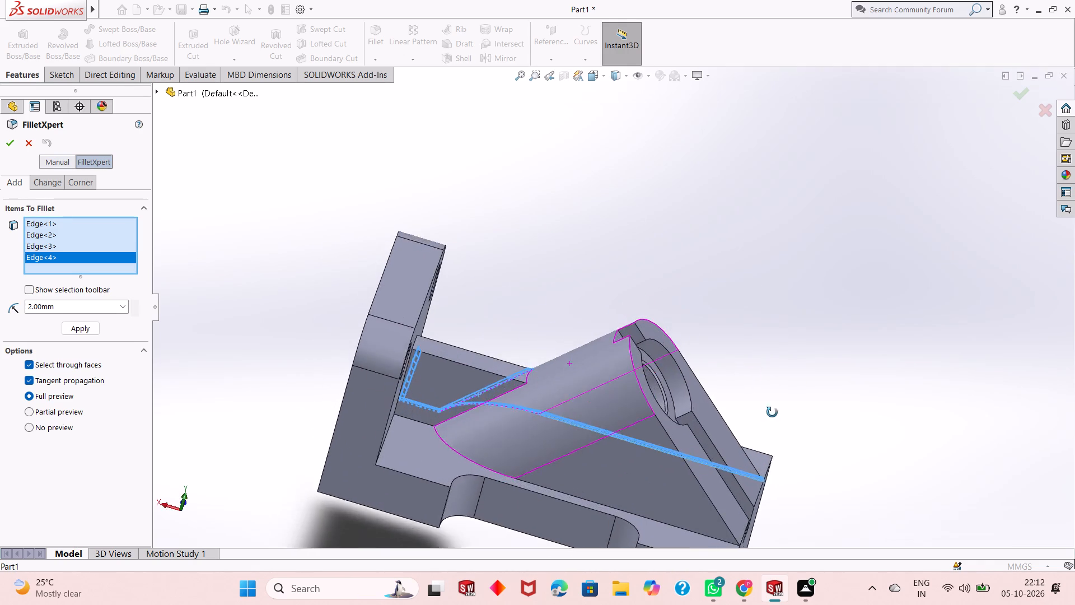
pyautogui.moveTo(772, 412); pyautogui.dragTo(758, 438, button='middle')
pyautogui.scroll(3, 713, 485)
pyautogui.scroll(-3, 675, 470)
pyautogui.scroll(-5, 574, 362)
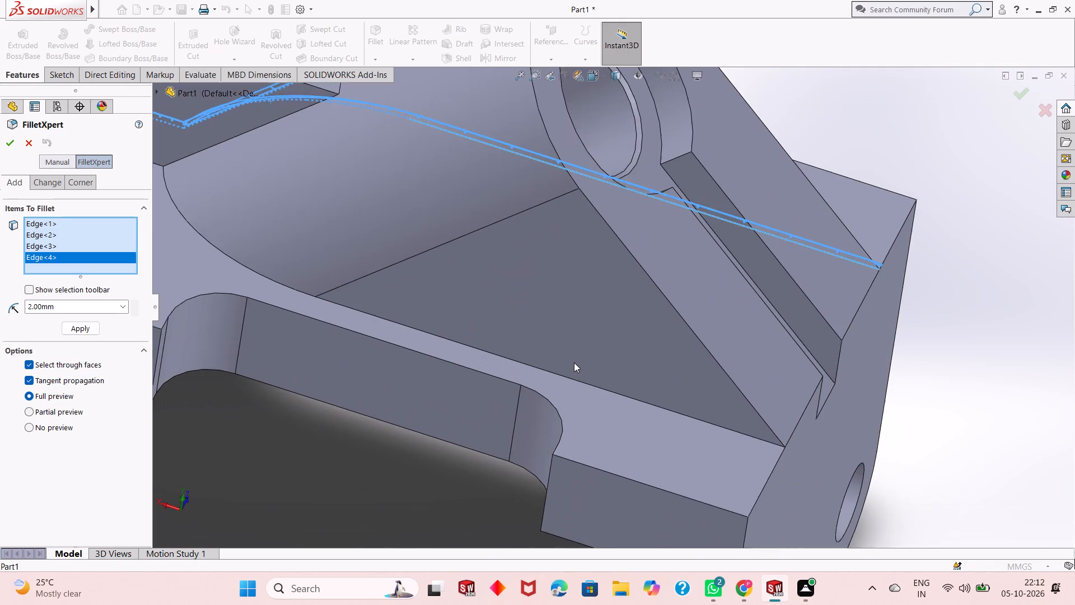
pyautogui.scroll(3, 451, 323)
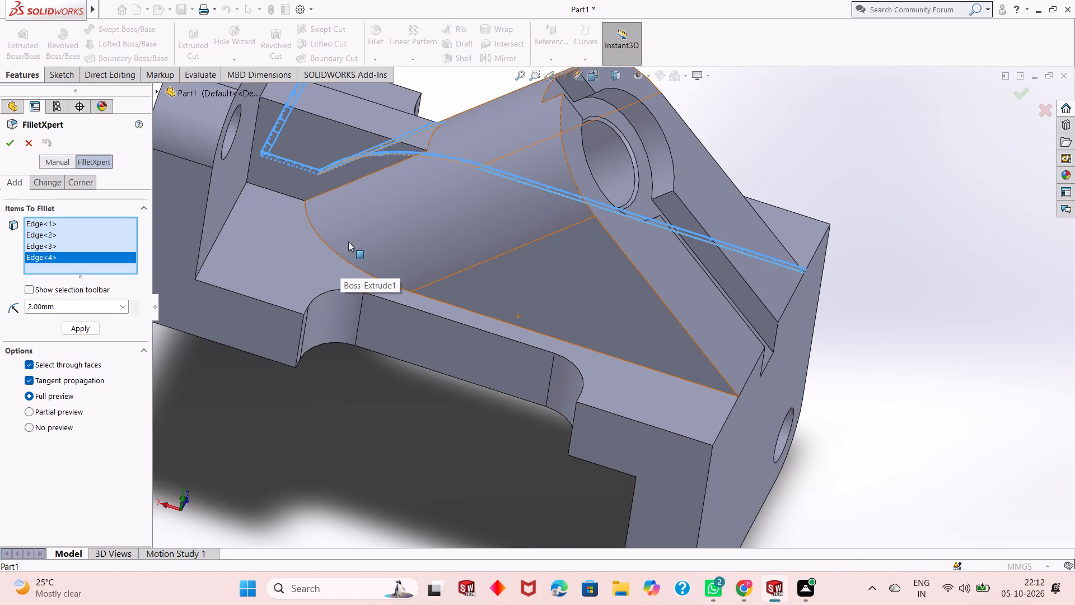
pyautogui.moveTo(395, 259); pyautogui.dragTo(378, 196, button='middle')
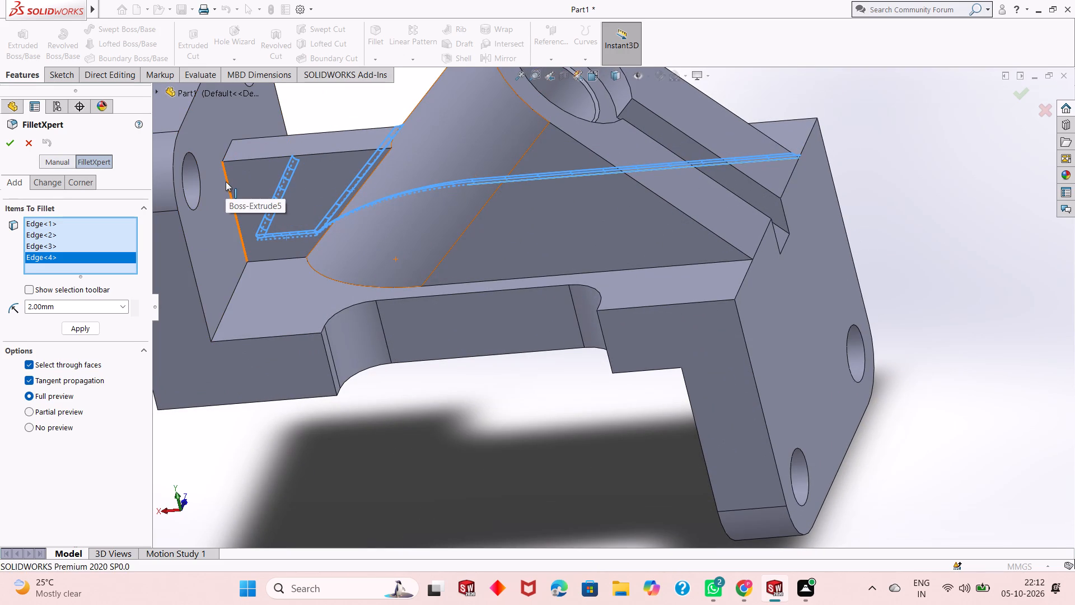
pyautogui.click(295, 257)
pyautogui.moveTo(363, 203); pyautogui.dragTo(371, 216, button='middle')
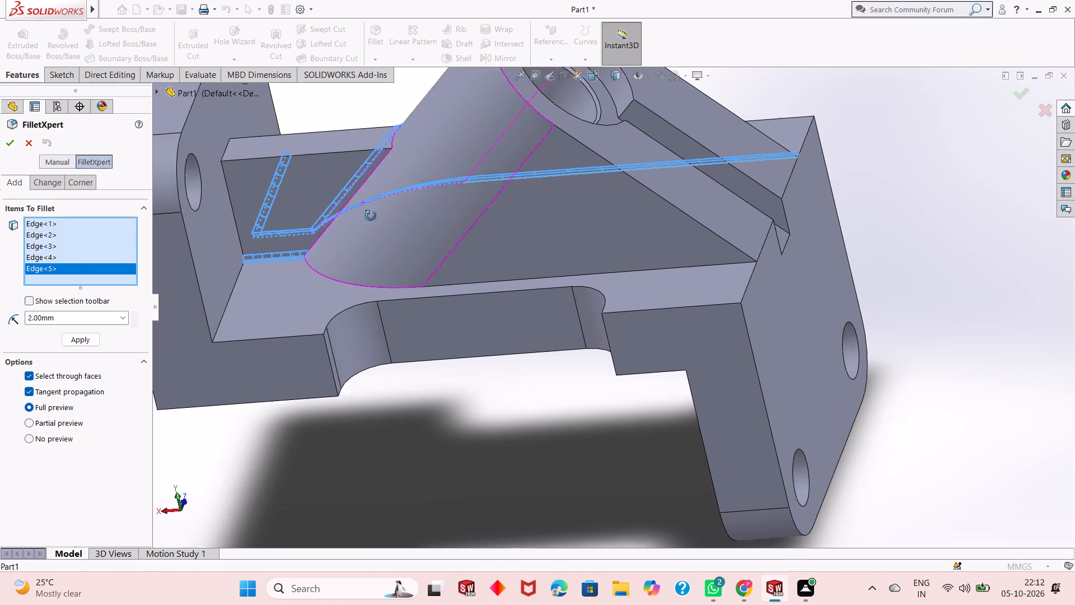
pyautogui.moveTo(371, 216); pyautogui.dragTo(422, 299, button='middle')
pyautogui.scroll(1, 422, 297)
pyautogui.scroll(-3, 395, 198)
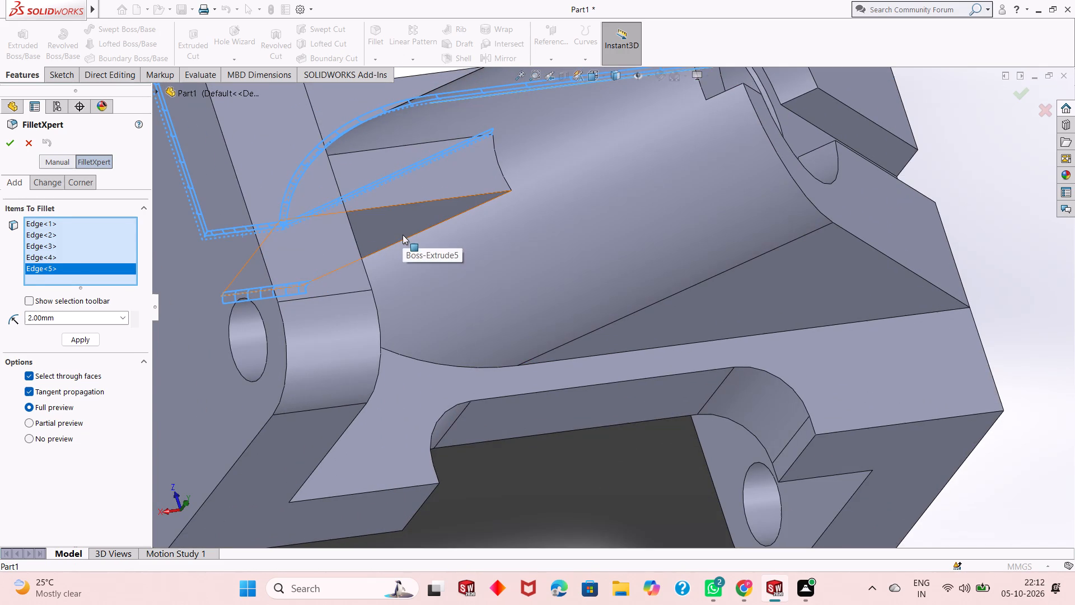
pyautogui.click(444, 221)
# Add the opposite side's upright-flange-to-web and boss-to-web junction edges to the 2 mm fillet and apply it.
pyautogui.moveTo(536, 277); pyautogui.dragTo(472, 218, button='middle')
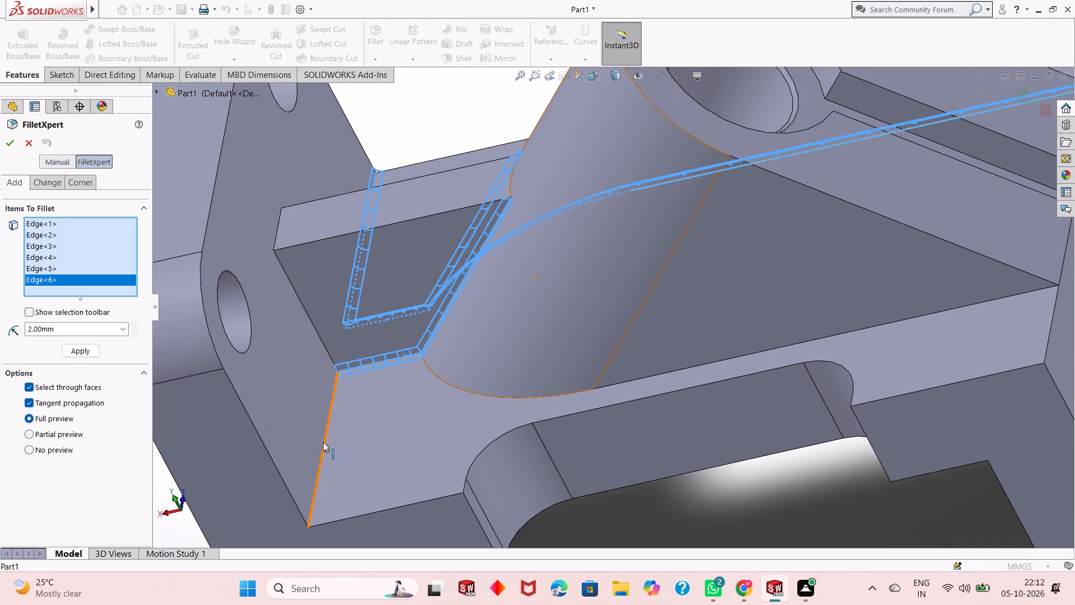
pyautogui.click(327, 431)
pyautogui.scroll(2, 409, 418)
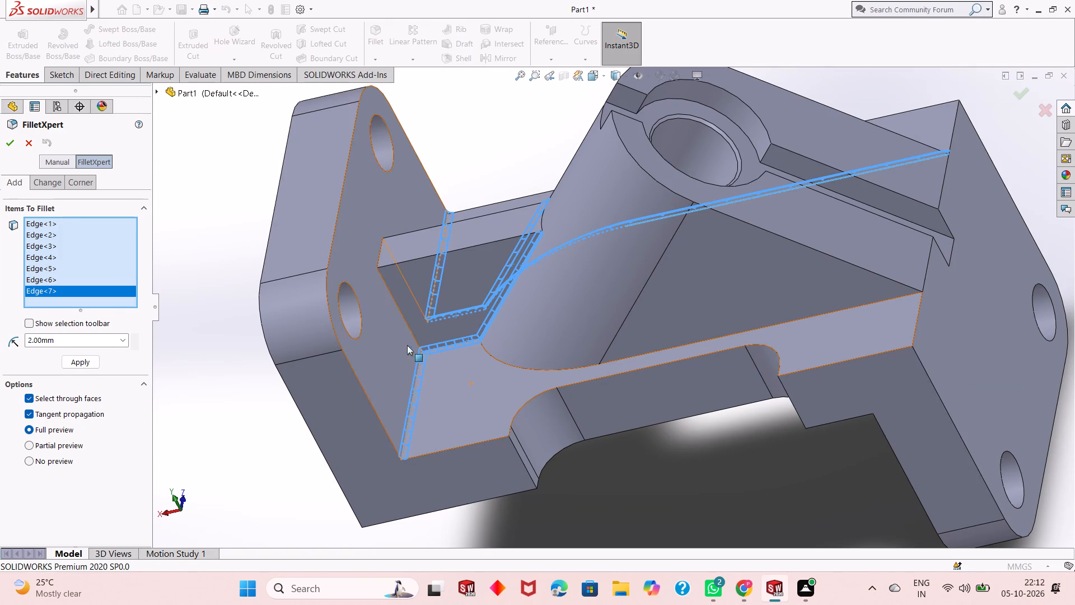
pyautogui.click(522, 369)
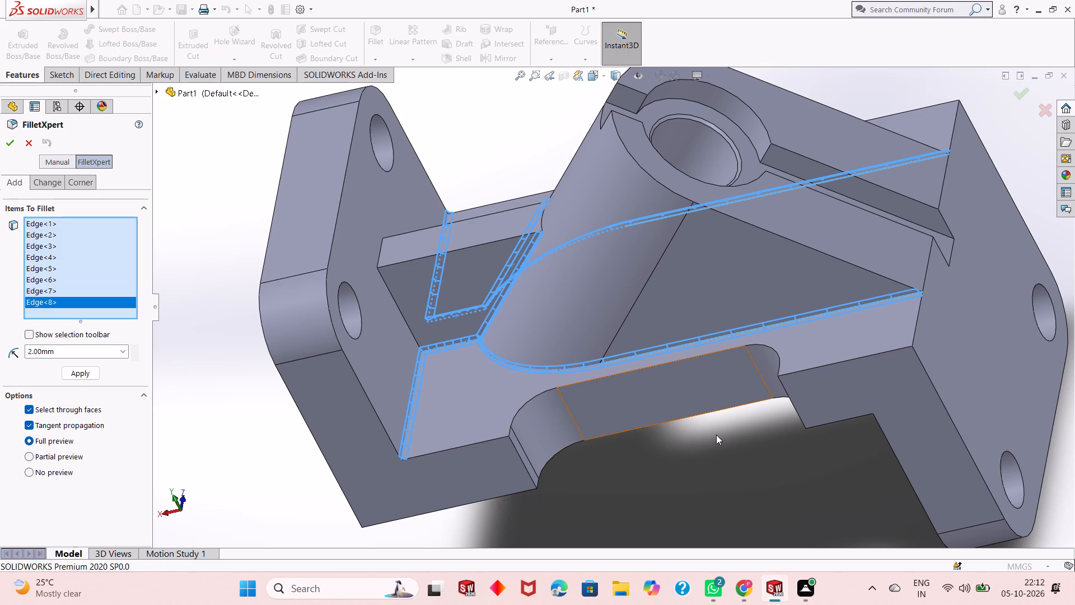
pyautogui.click(16, 138)
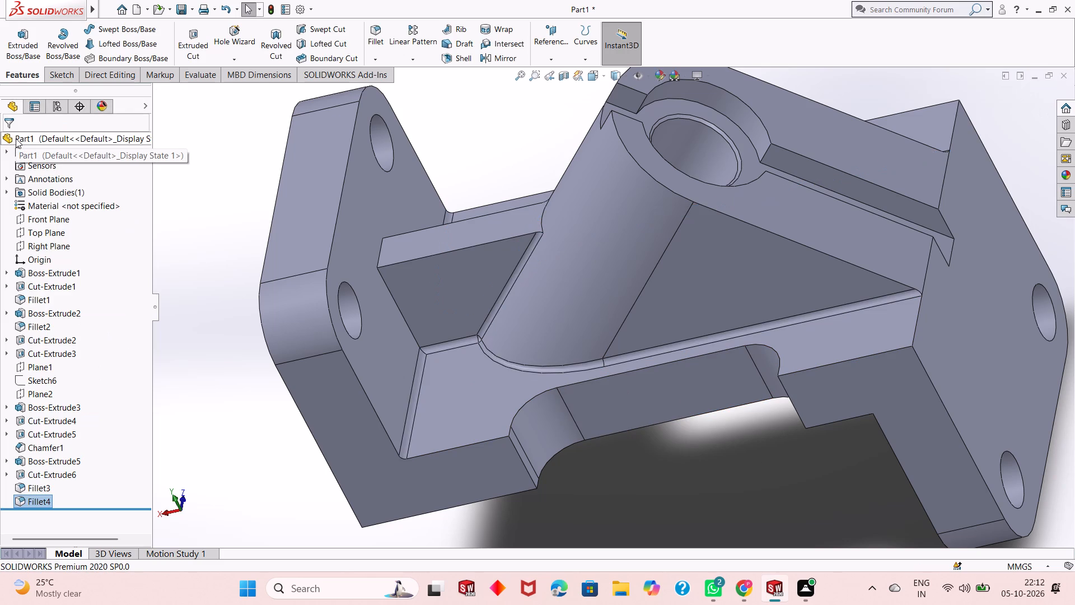
# Examine the filleted junctions around the inclined boss, rib and upright flange from several angles.
pyautogui.scroll(2, 476, 359)
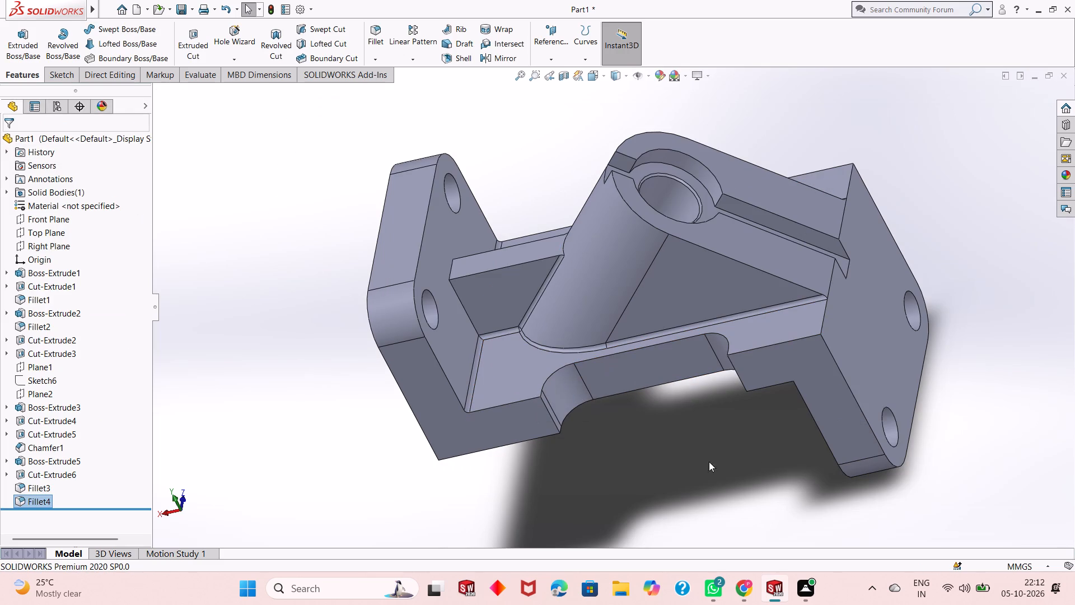
pyautogui.moveTo(686, 459); pyautogui.dragTo(479, 447, button='middle')
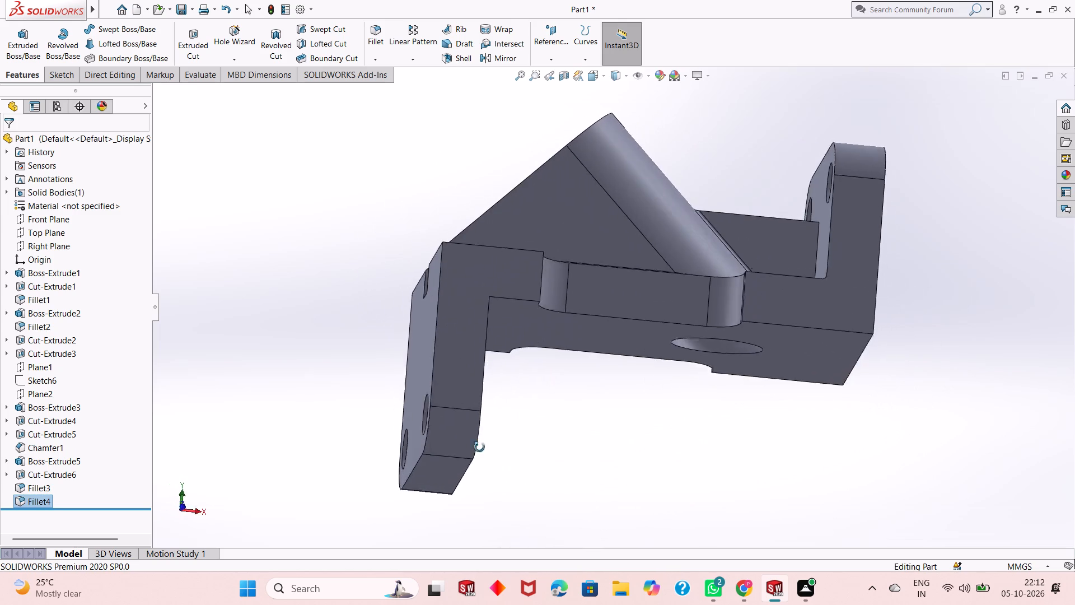
pyautogui.moveTo(479, 447); pyautogui.dragTo(497, 497, button='middle')
pyautogui.moveTo(633, 221); pyautogui.dragTo(660, 312, button='middle')
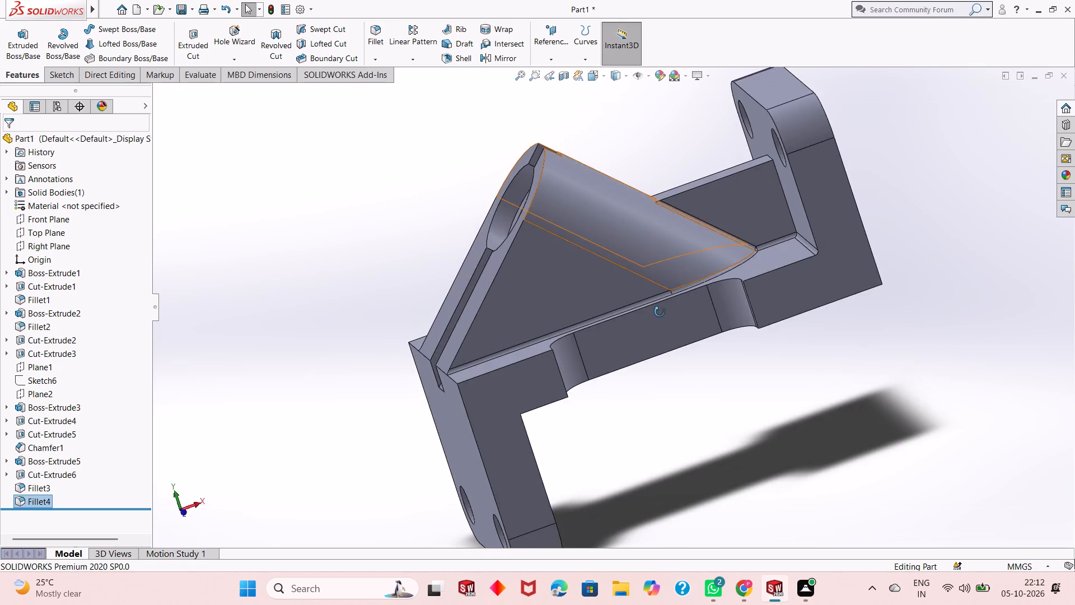
pyautogui.moveTo(660, 312); pyautogui.dragTo(691, 281, button='middle')
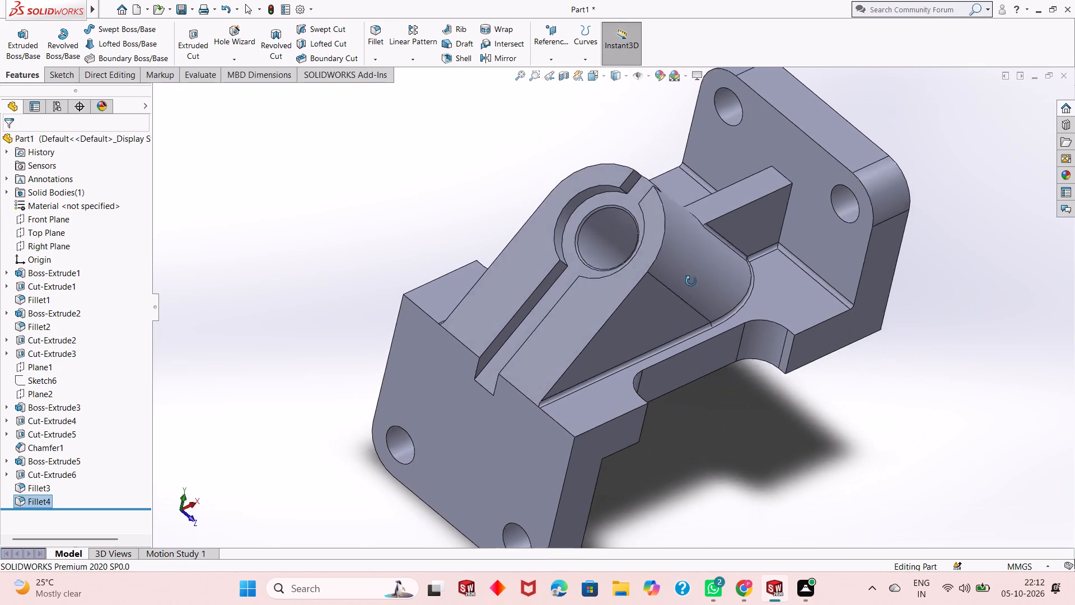
pyautogui.moveTo(691, 281); pyautogui.dragTo(696, 271, button='middle')
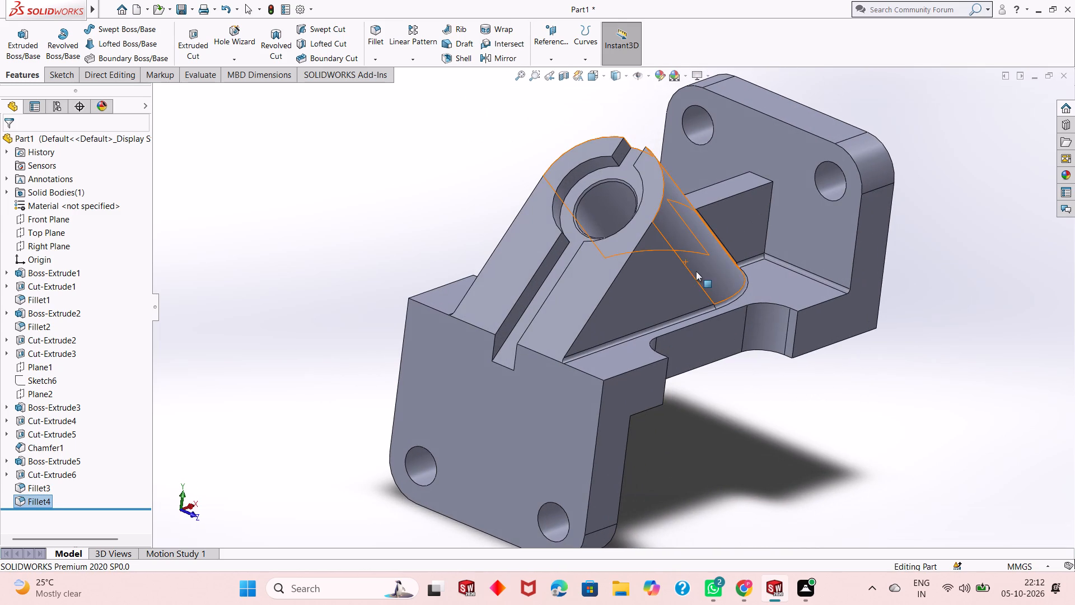
pyautogui.scroll(2, 700, 300)
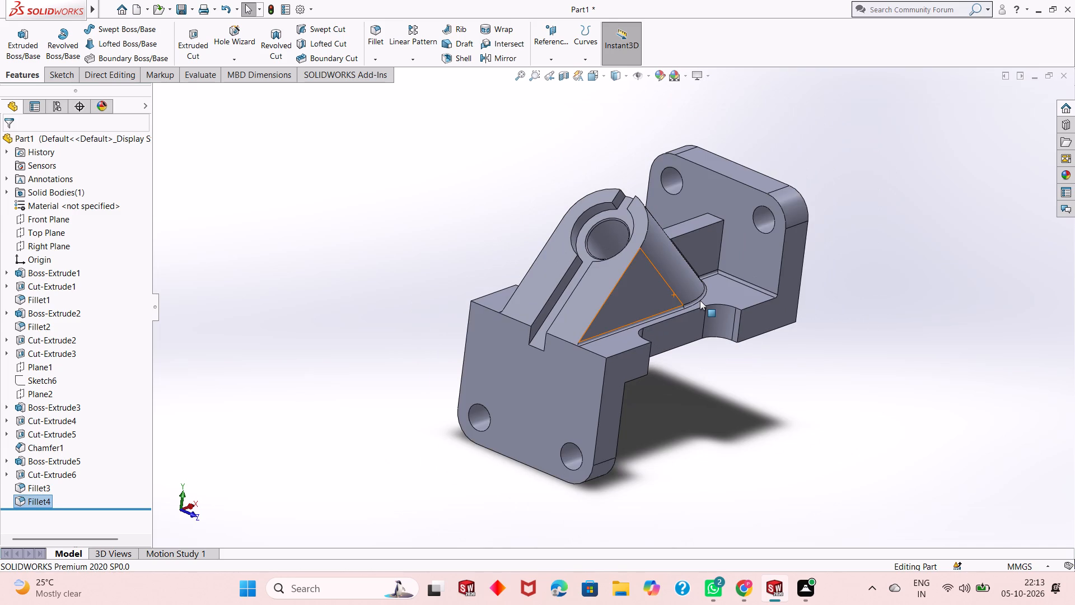
pyautogui.scroll(-2, 689, 307)
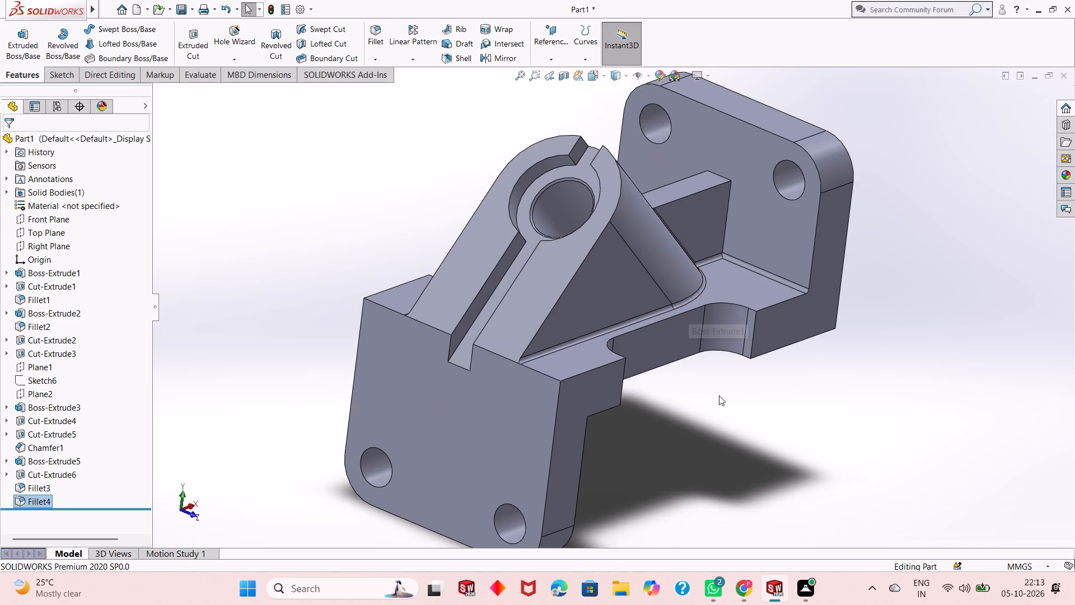
pyautogui.moveTo(721, 397); pyautogui.dragTo(718, 352, button='middle')
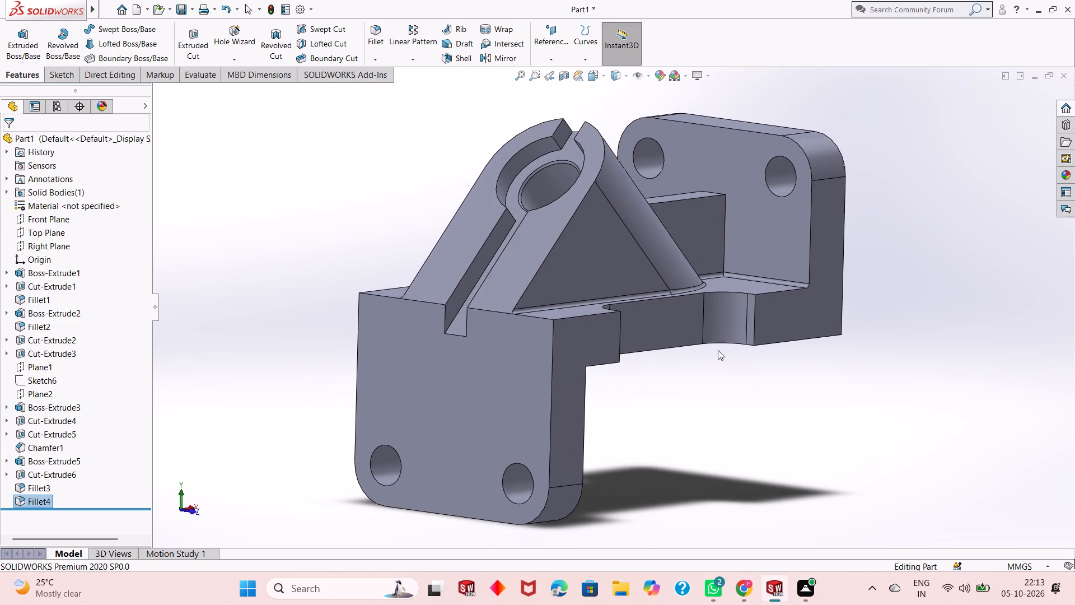
pyautogui.scroll(3, 703, 341)
pyautogui.scroll(-3, 577, 127)
pyautogui.scroll(5, 639, 273)
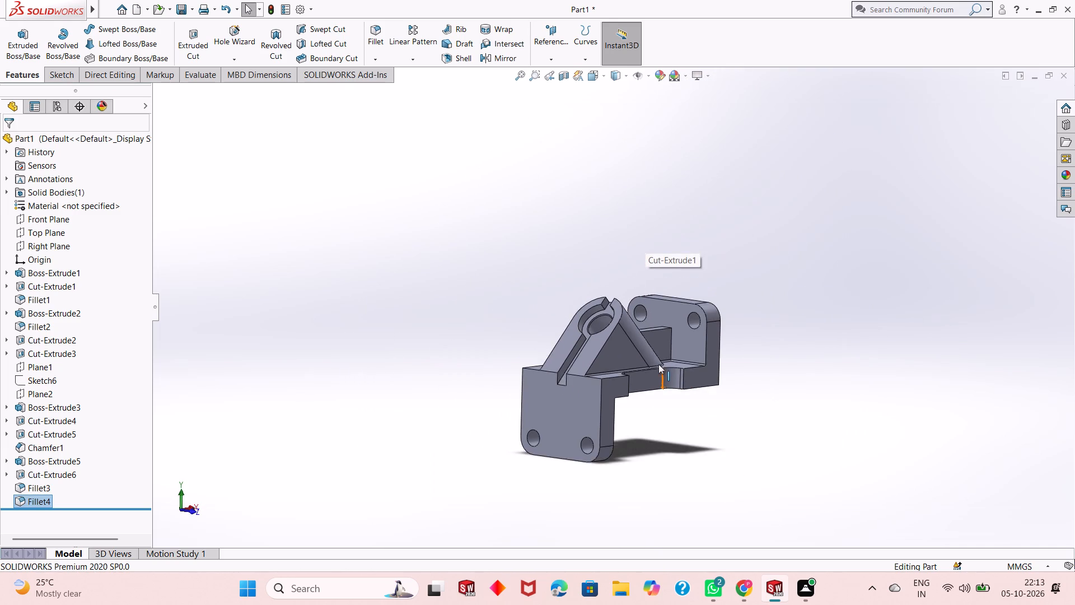
pyautogui.scroll(-2, 658, 364)
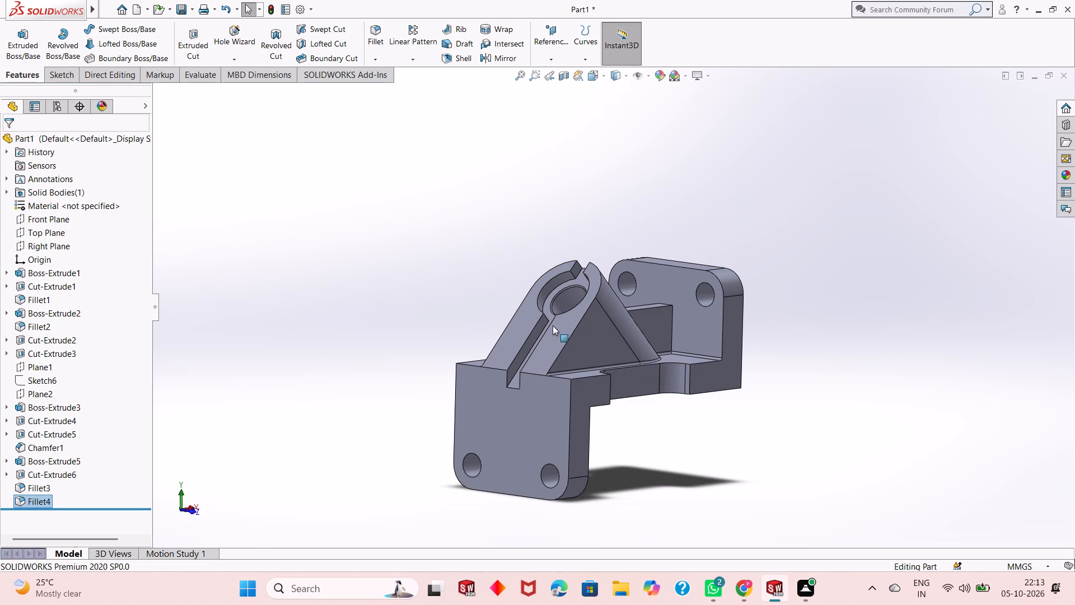
pyautogui.moveTo(646, 425); pyautogui.dragTo(652, 444, button='middle')
pyautogui.scroll(1, 645, 435)
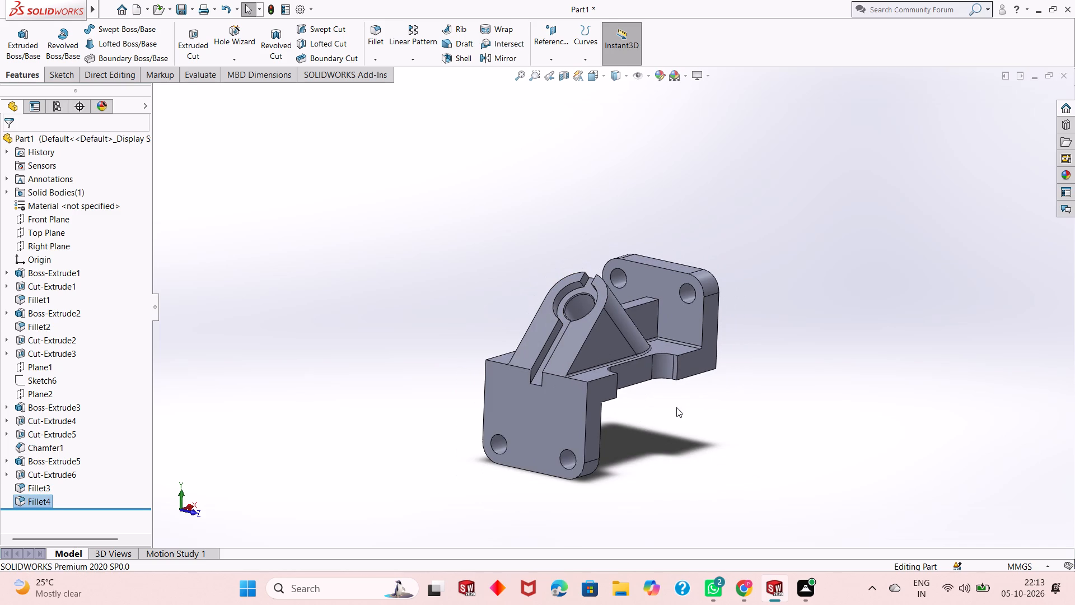
pyautogui.moveTo(677, 410); pyautogui.dragTo(642, 446, button='middle')
pyautogui.scroll(-3, 617, 406)
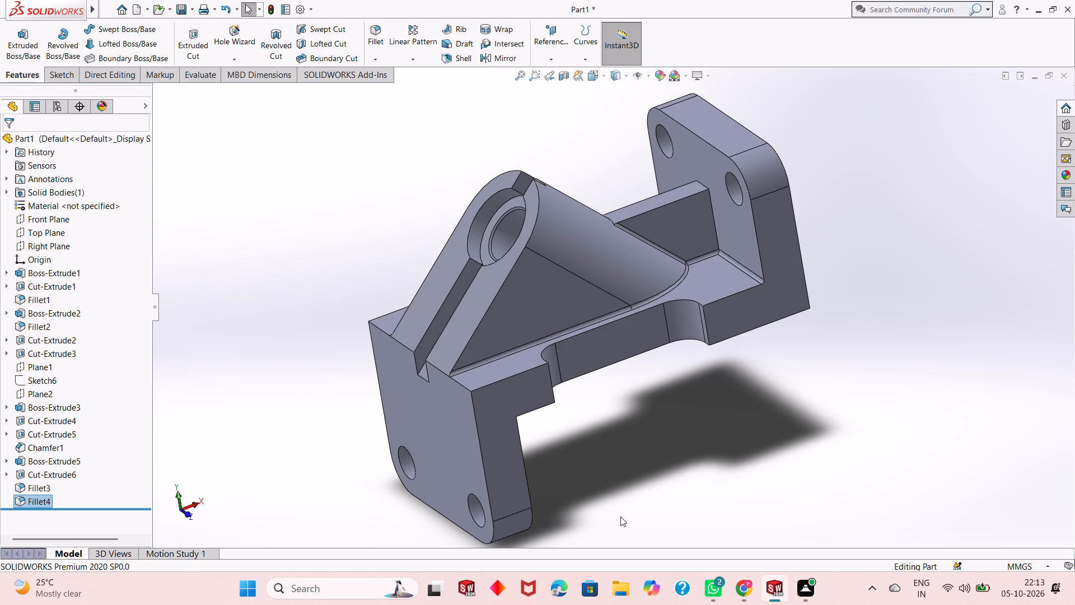
pyautogui.moveTo(621, 518); pyautogui.dragTo(702, 534, button='middle')
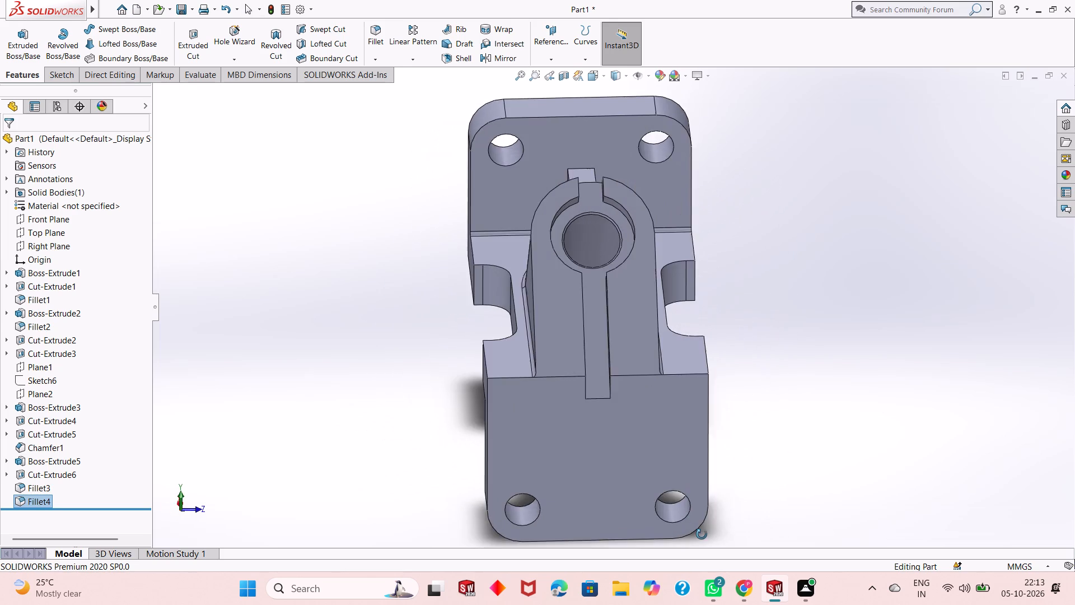
pyautogui.moveTo(702, 534); pyautogui.dragTo(674, 557, button='middle')
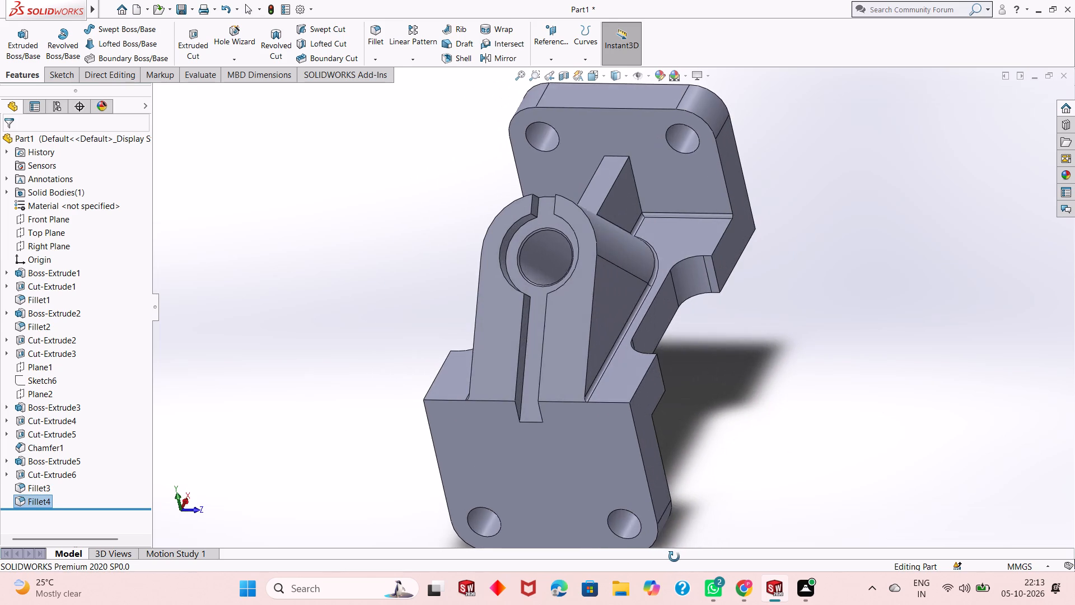
pyautogui.moveTo(674, 557); pyautogui.dragTo(641, 560, button='middle')
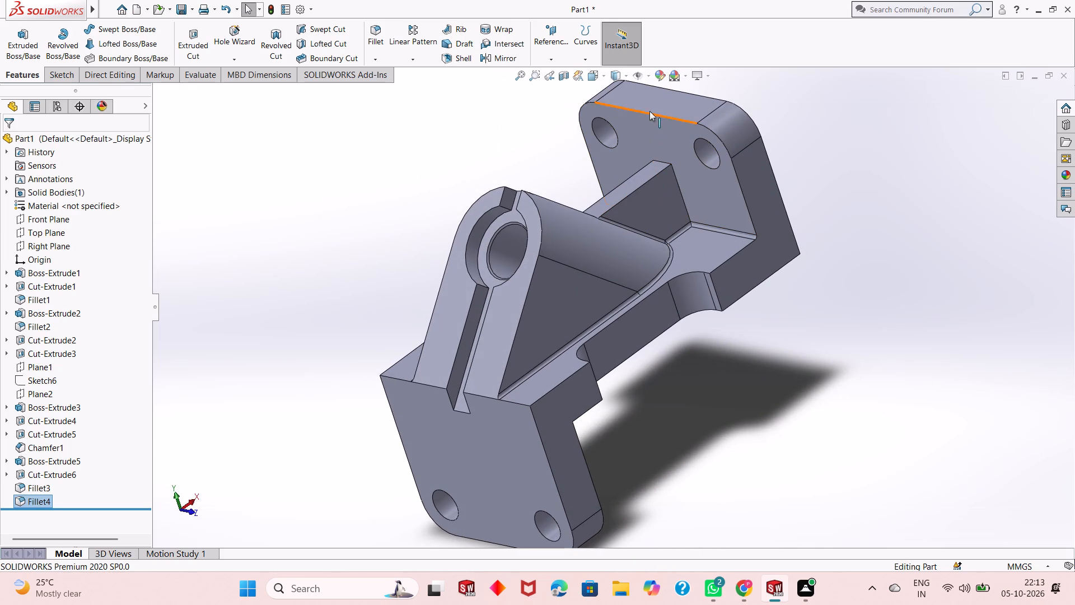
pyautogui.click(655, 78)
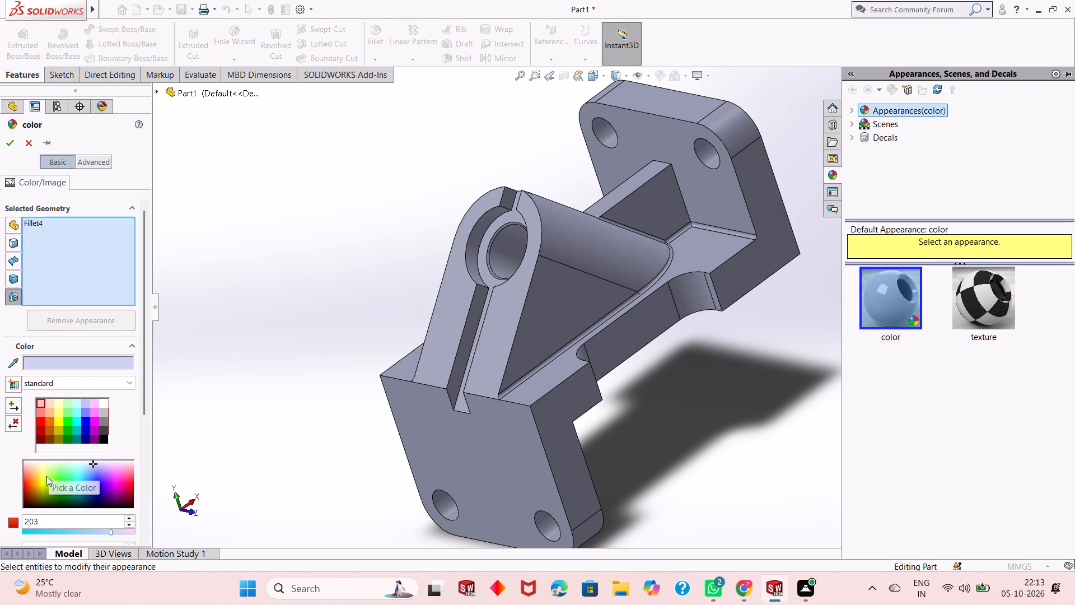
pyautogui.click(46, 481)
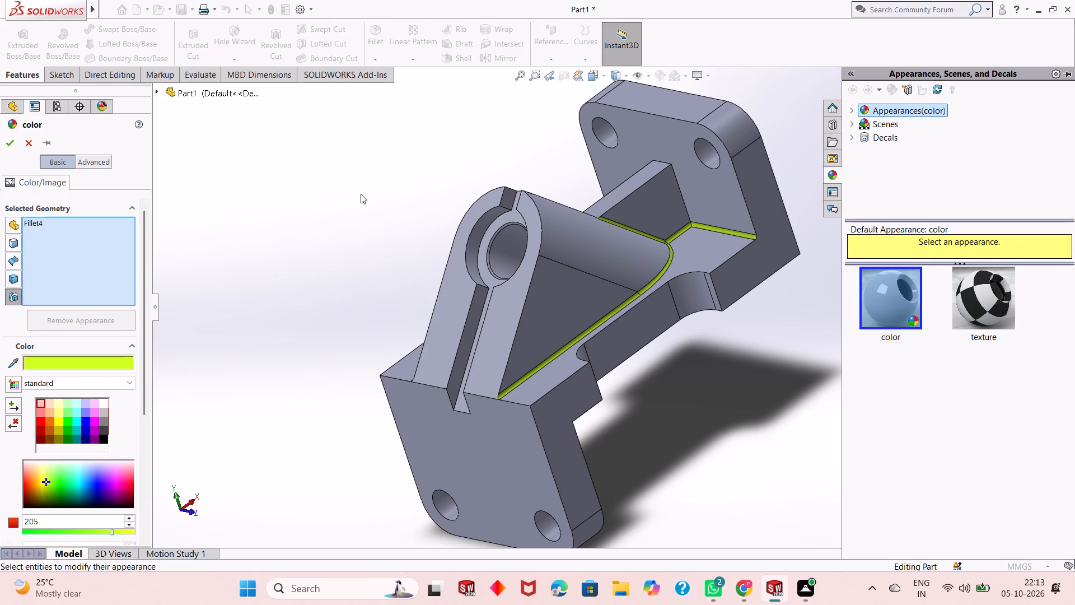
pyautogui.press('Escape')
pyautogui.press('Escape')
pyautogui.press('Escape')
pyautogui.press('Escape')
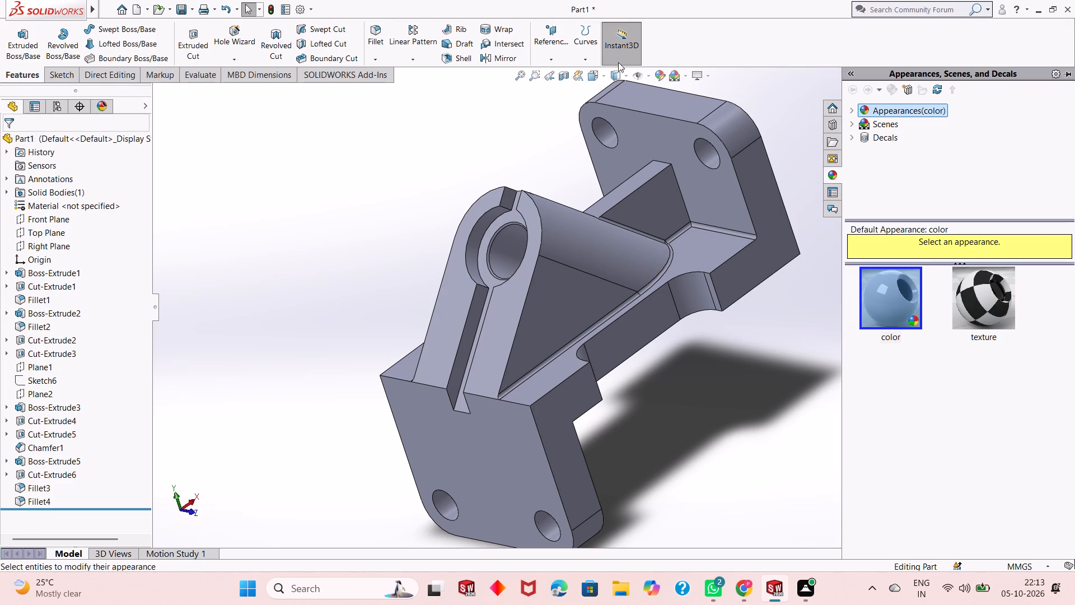
# Apply a bright yellow colour appearance to the whole part.
pyautogui.click(656, 72)
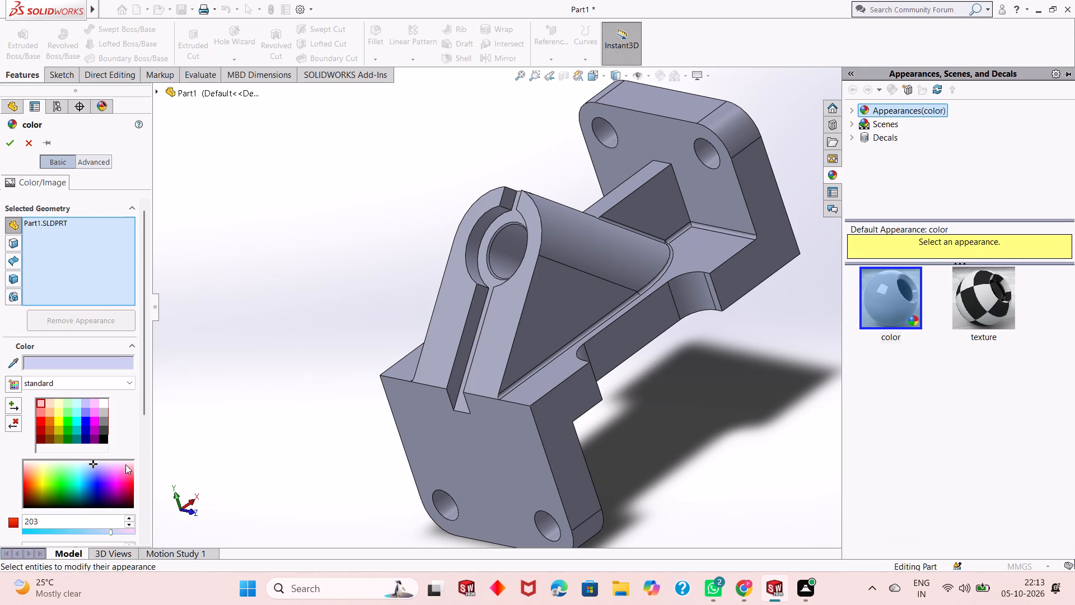
pyautogui.click(47, 475)
pyautogui.click(43, 482)
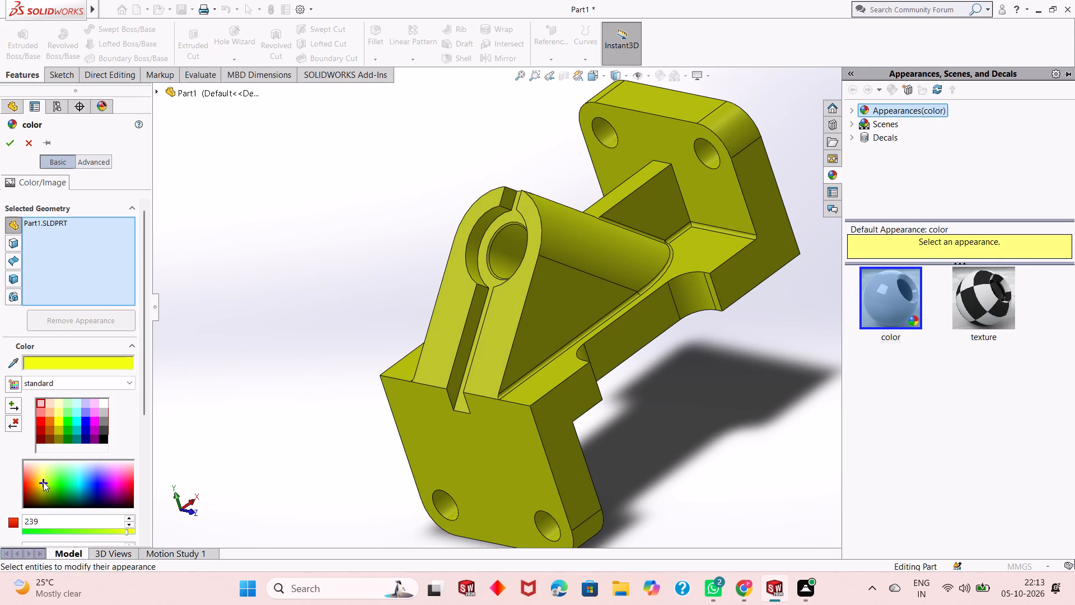
pyautogui.click(42, 480)
pyautogui.click(4, 141)
pyautogui.click(729, 378)
pyautogui.moveTo(730, 377); pyautogui.dragTo(731, 378, button='middle')
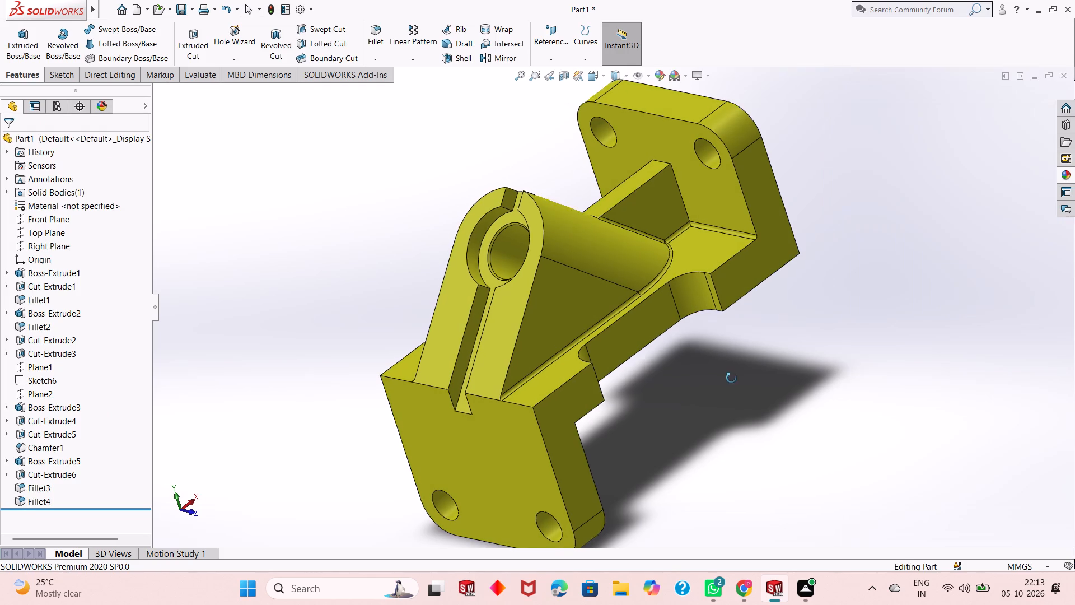
pyautogui.moveTo(731, 378); pyautogui.dragTo(712, 362, button='middle')
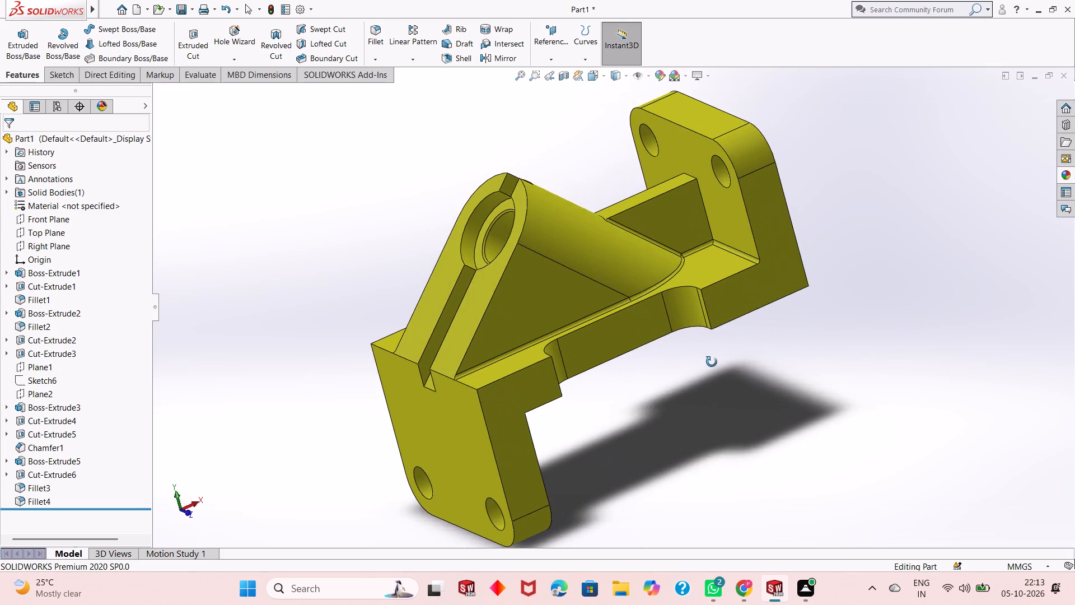
pyautogui.moveTo(712, 362); pyautogui.dragTo(728, 426, button='middle')
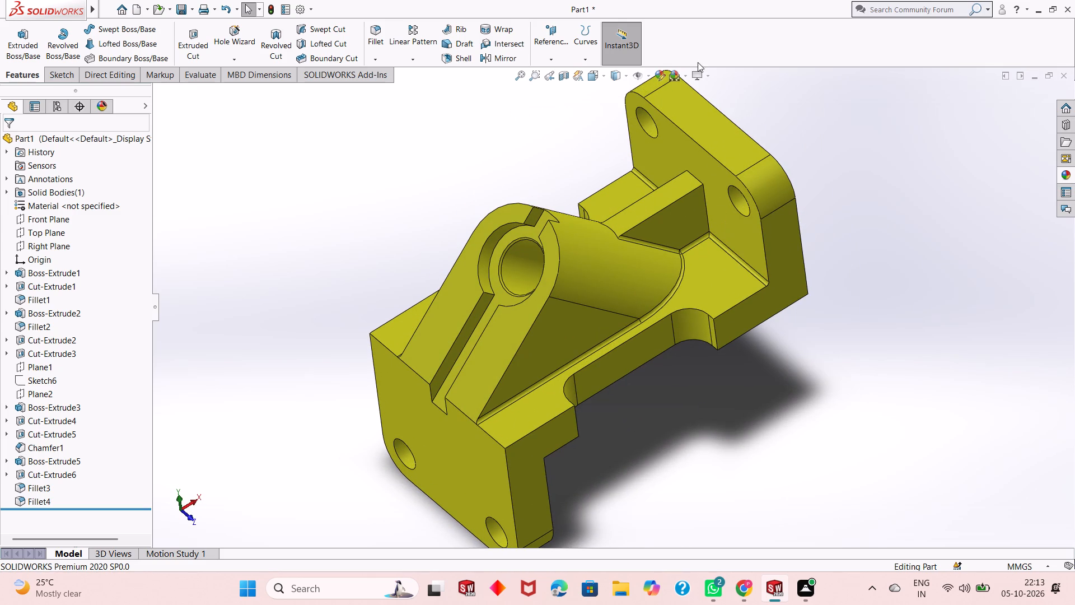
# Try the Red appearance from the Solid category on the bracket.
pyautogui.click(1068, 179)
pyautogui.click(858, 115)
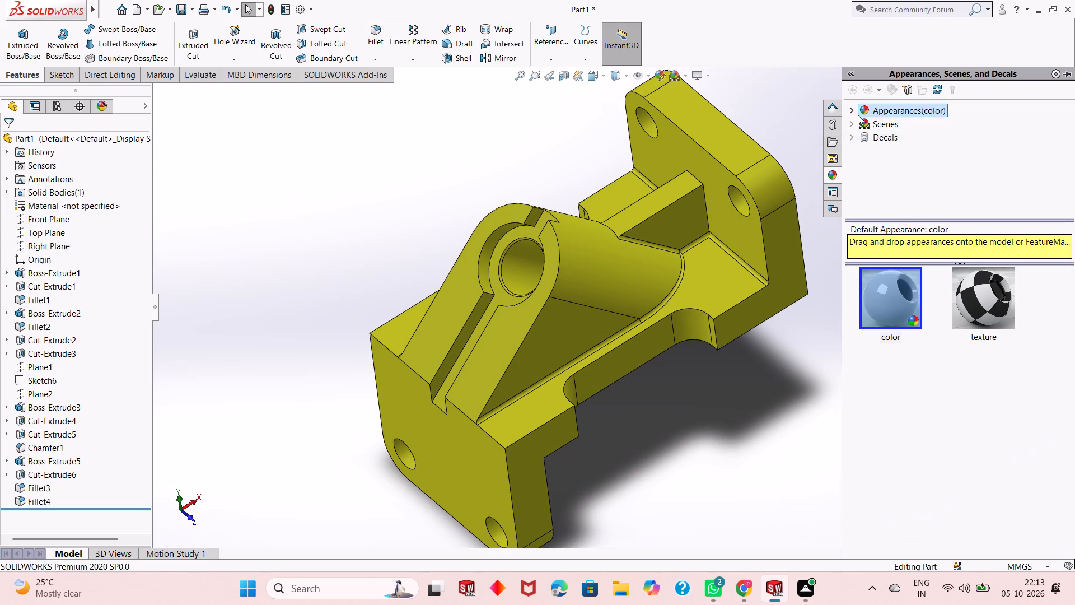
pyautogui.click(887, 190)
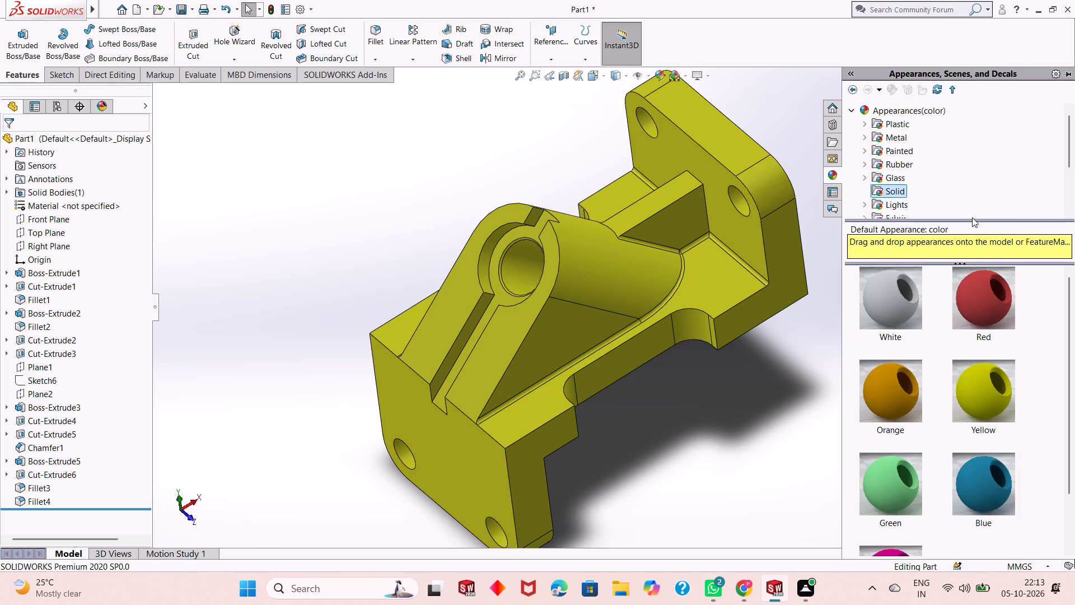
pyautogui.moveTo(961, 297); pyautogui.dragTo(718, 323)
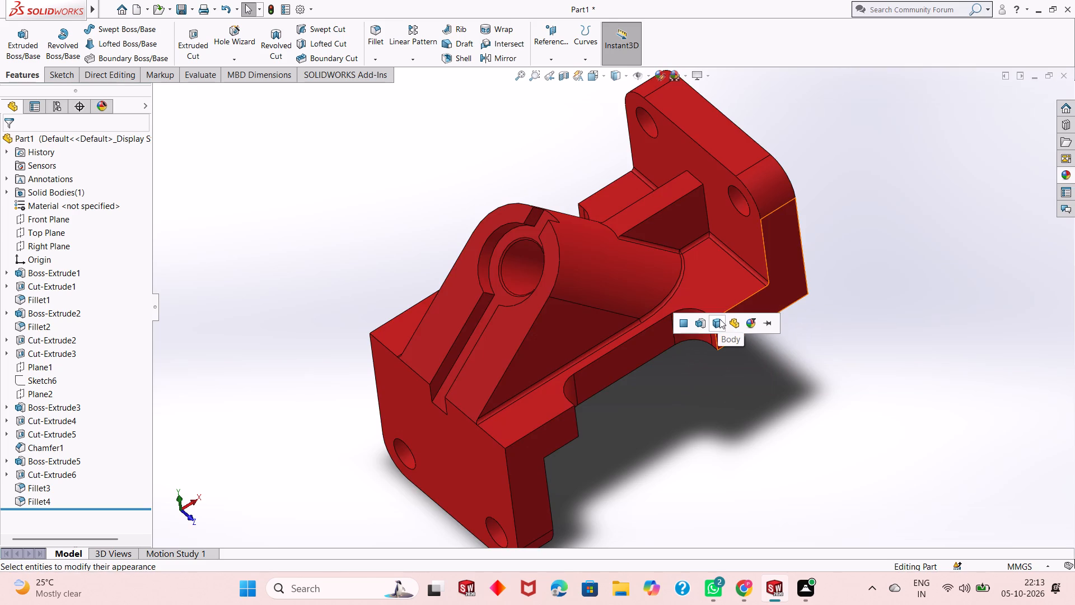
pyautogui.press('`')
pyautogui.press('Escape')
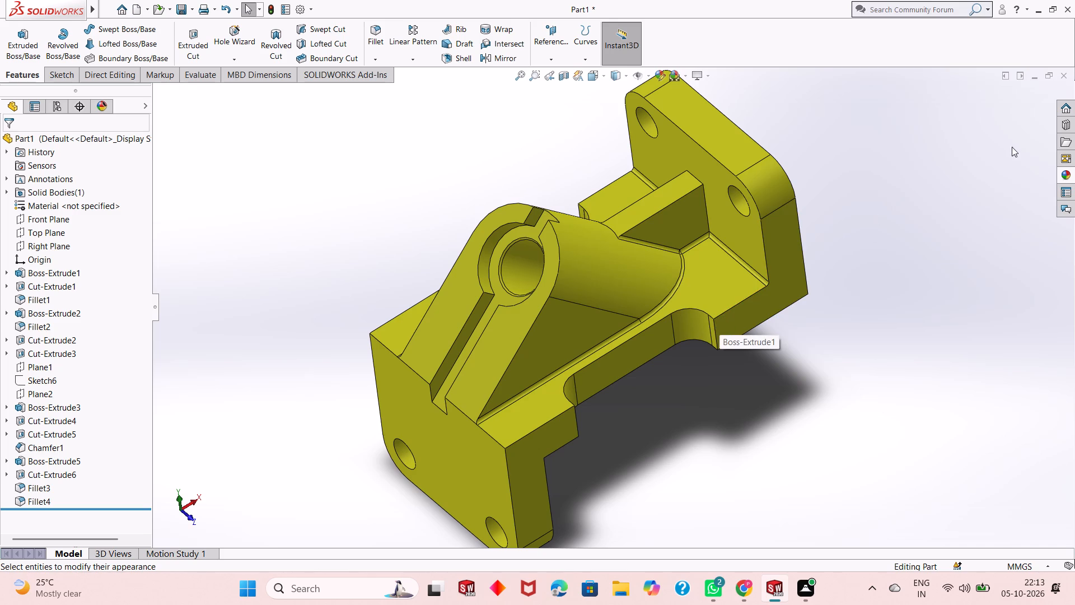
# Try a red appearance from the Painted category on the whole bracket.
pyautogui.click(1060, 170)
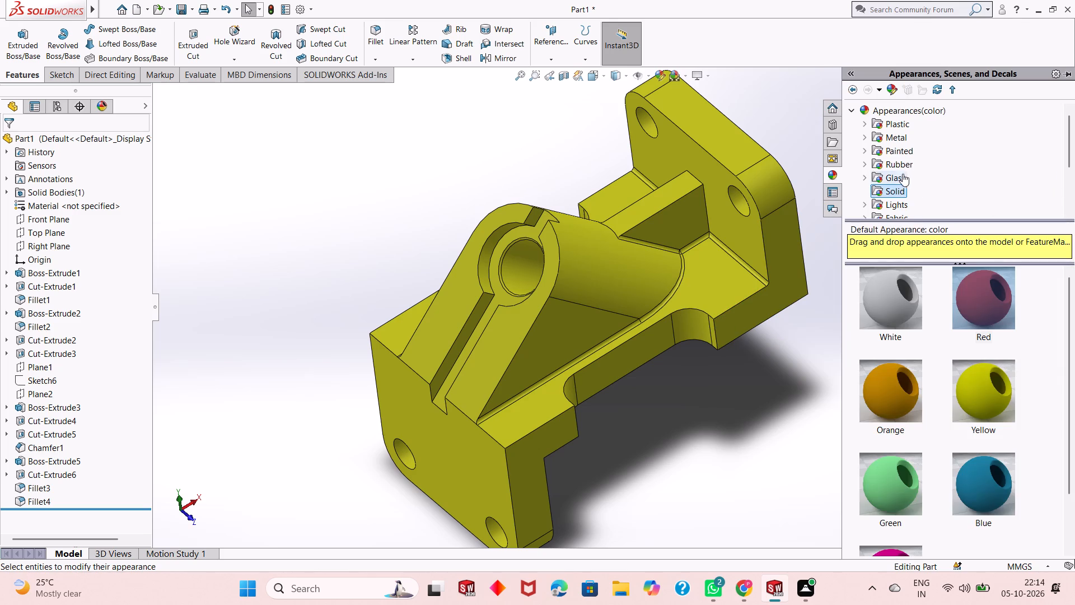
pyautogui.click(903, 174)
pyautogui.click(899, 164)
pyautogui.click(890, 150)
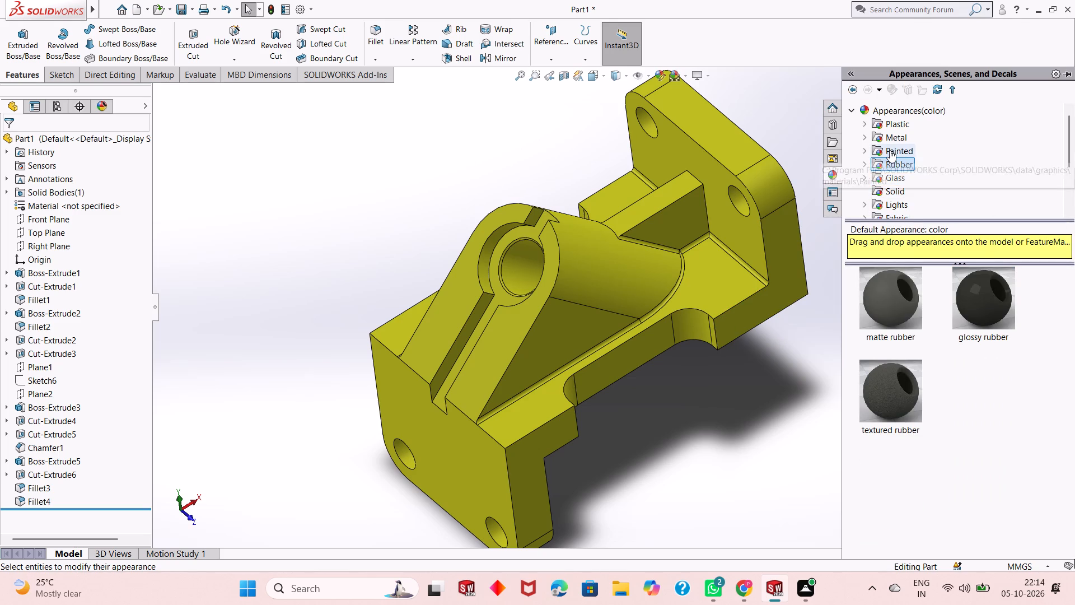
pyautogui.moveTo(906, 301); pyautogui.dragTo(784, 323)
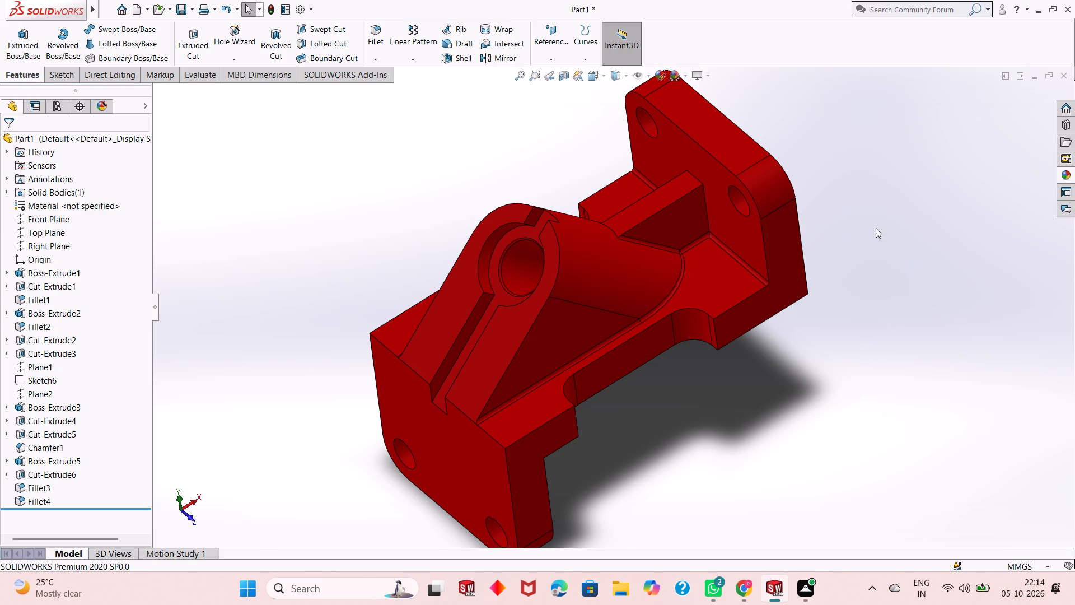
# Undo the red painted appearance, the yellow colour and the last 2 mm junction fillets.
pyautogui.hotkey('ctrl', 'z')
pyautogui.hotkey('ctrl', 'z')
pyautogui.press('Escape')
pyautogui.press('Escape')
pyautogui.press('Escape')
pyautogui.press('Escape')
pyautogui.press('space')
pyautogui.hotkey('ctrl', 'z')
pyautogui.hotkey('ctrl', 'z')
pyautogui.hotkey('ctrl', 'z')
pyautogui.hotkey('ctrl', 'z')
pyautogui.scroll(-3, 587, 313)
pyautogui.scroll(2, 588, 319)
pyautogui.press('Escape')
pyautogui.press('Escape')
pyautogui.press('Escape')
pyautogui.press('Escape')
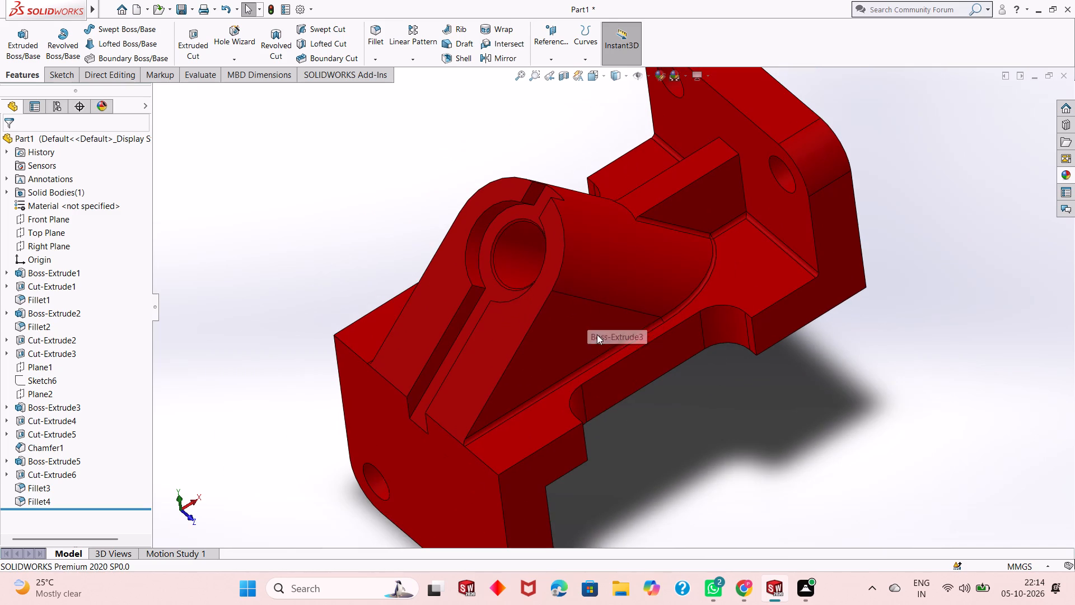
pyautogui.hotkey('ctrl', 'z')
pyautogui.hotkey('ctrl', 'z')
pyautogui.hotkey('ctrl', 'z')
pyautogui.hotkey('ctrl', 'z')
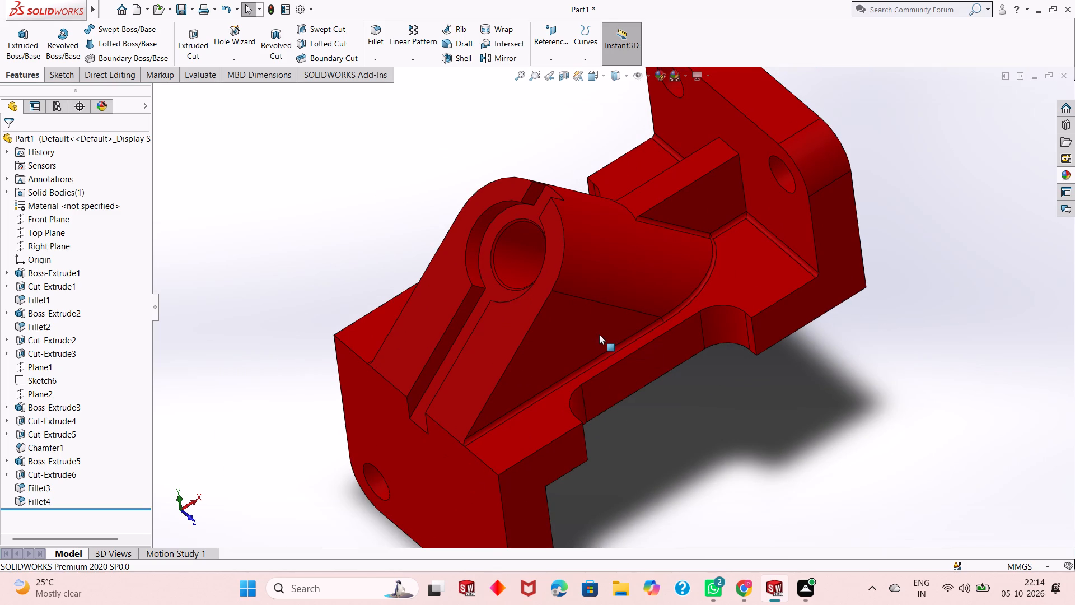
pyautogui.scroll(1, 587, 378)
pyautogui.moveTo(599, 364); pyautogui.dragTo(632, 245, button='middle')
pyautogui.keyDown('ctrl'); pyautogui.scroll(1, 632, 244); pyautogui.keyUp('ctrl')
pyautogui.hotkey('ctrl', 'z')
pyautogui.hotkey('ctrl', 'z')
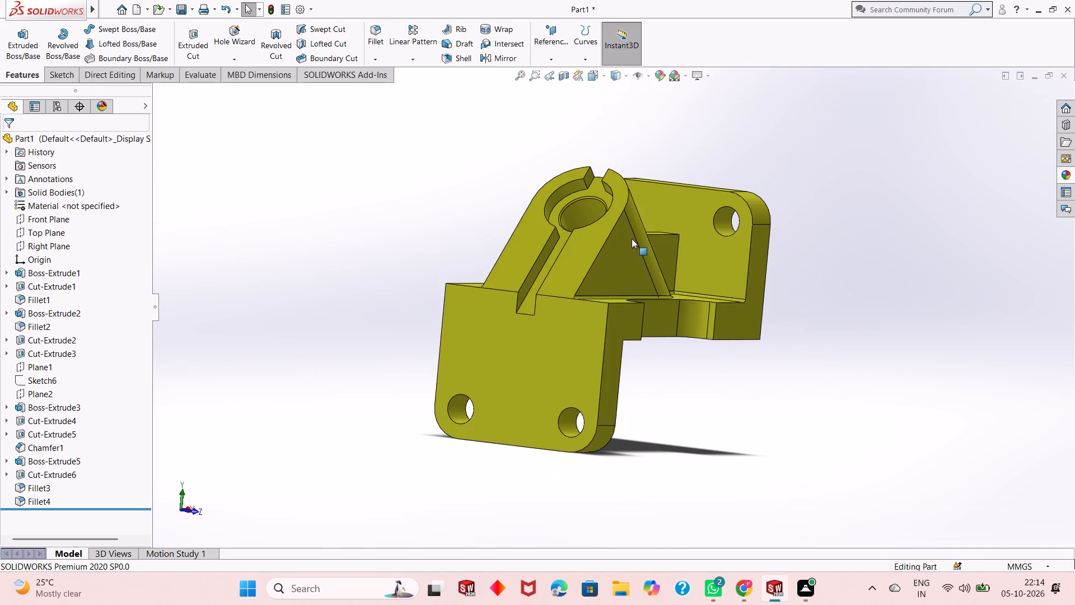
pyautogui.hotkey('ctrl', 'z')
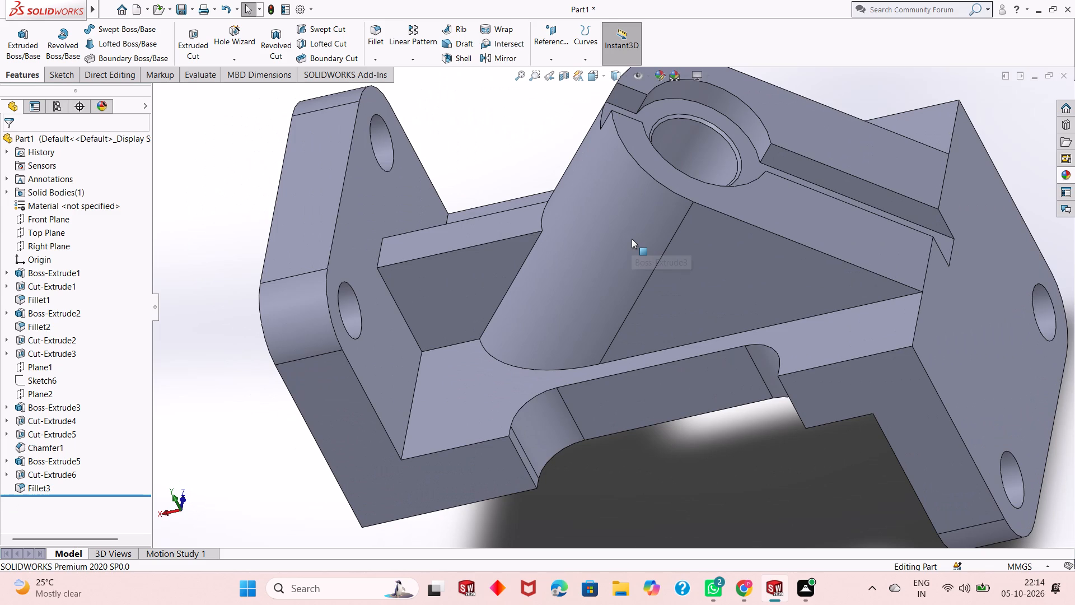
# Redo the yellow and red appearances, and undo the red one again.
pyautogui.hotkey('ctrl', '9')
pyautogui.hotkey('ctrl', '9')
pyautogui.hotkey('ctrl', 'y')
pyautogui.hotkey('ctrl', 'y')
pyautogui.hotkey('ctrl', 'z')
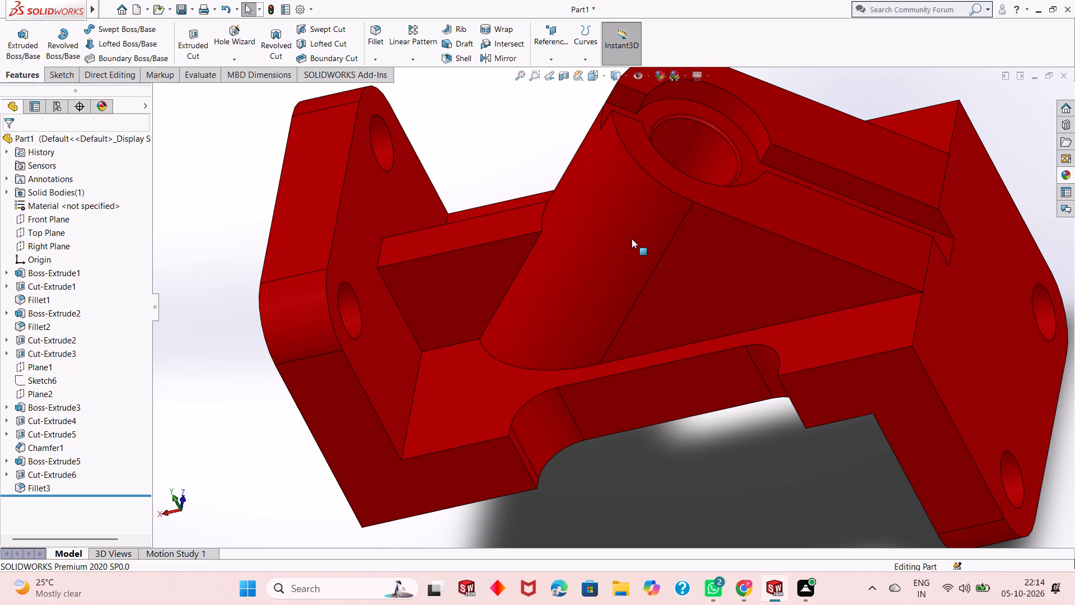
# Start a 2 mm fillet on one side's junction edges: flange to base, rib to base, boss to base and boss to rib.
pyautogui.scroll(4, 620, 342)
pyautogui.moveTo(628, 369); pyautogui.dragTo(466, 470, button='middle')
pyautogui.scroll(1, 628, 369)
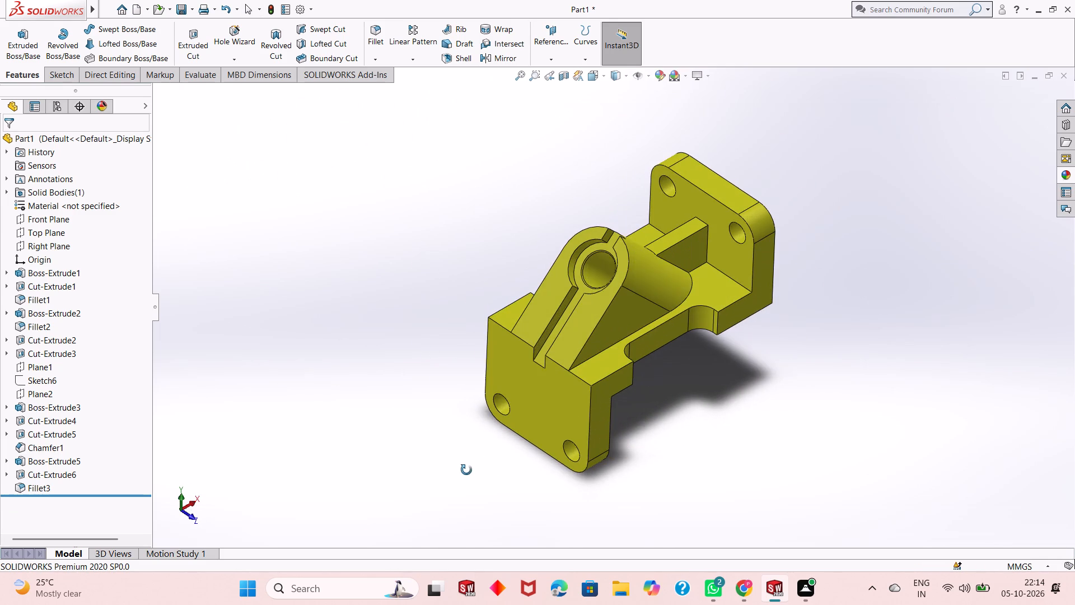
pyautogui.moveTo(466, 470); pyautogui.dragTo(466, 469, button='middle')
pyautogui.scroll(-4, 652, 281)
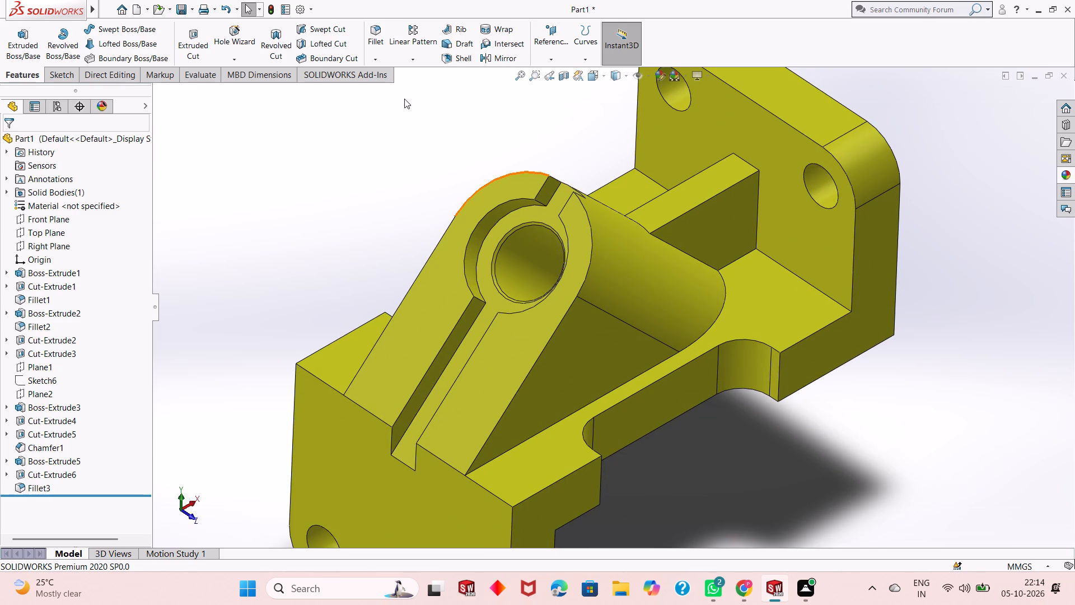
pyautogui.scroll(2, 557, 276)
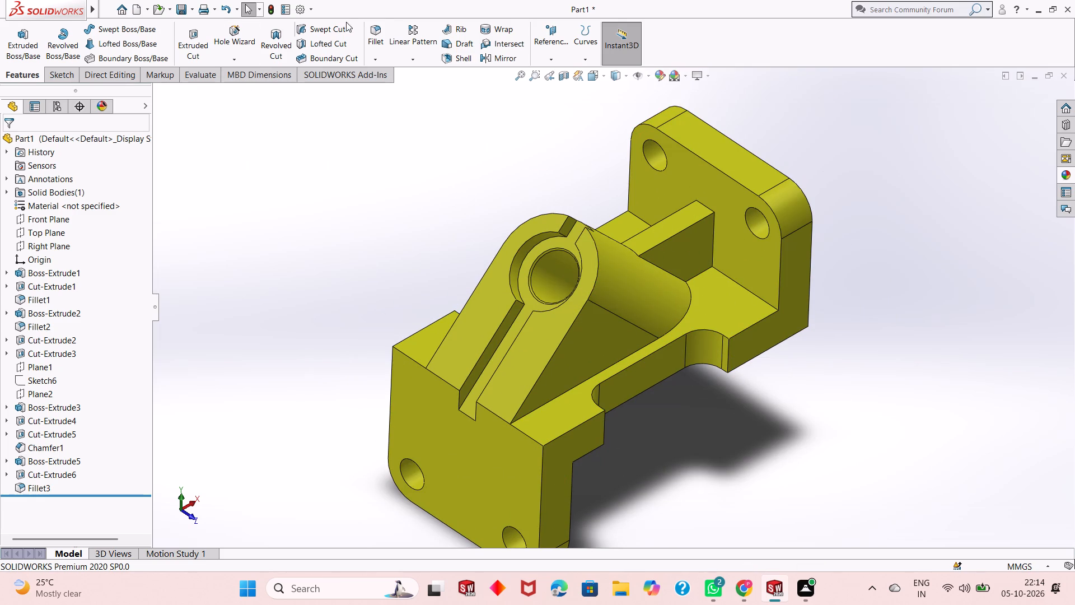
pyautogui.click(369, 40)
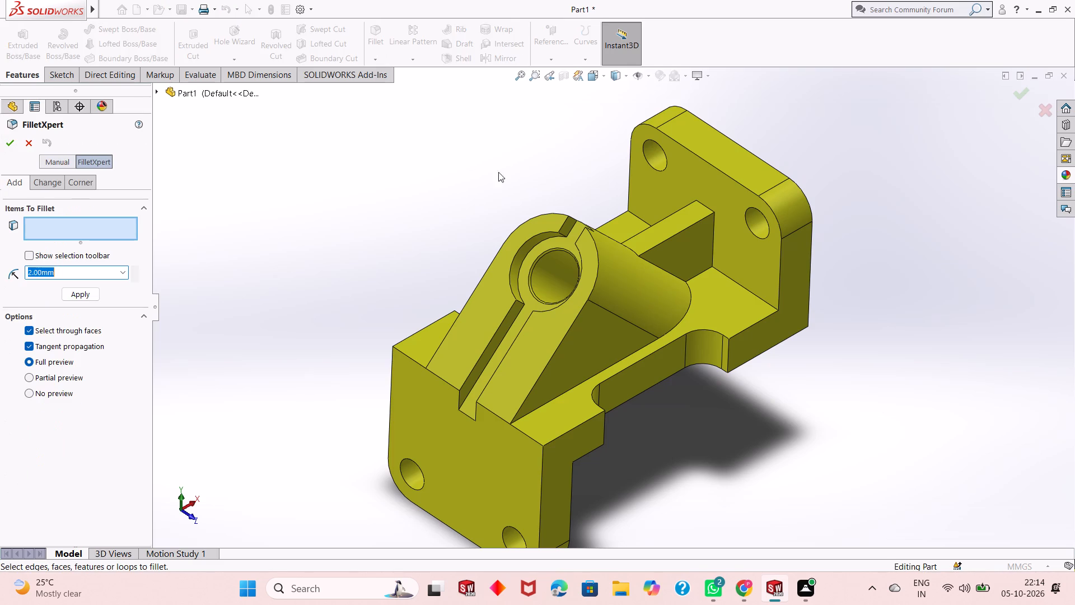
pyautogui.click(744, 288)
pyautogui.scroll(-4, 705, 275)
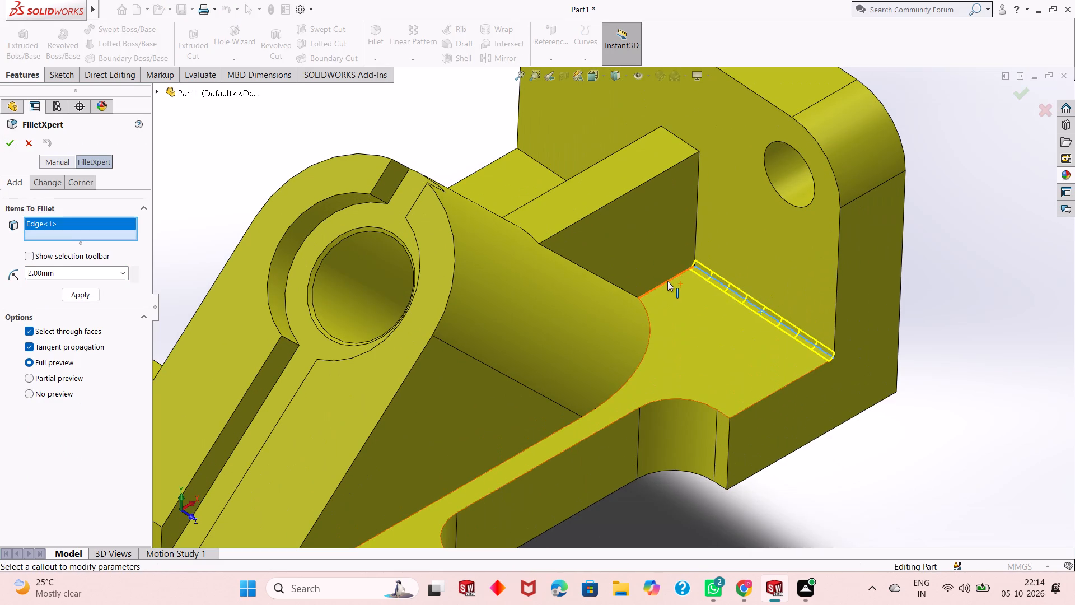
pyautogui.click(667, 281)
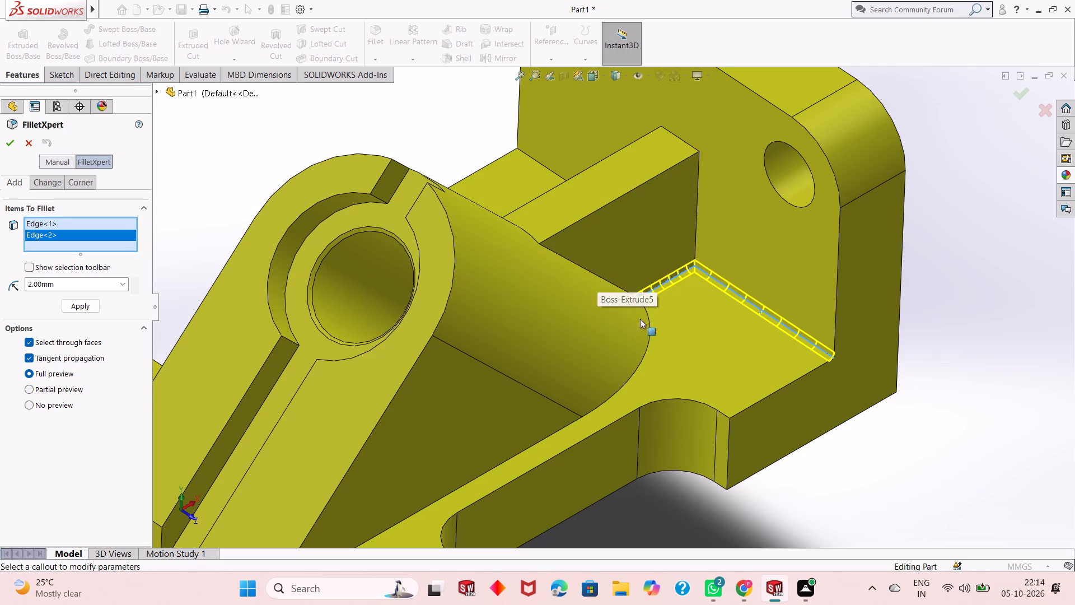
pyautogui.click(649, 342)
pyautogui.moveTo(696, 286); pyautogui.dragTo(682, 336, button='middle')
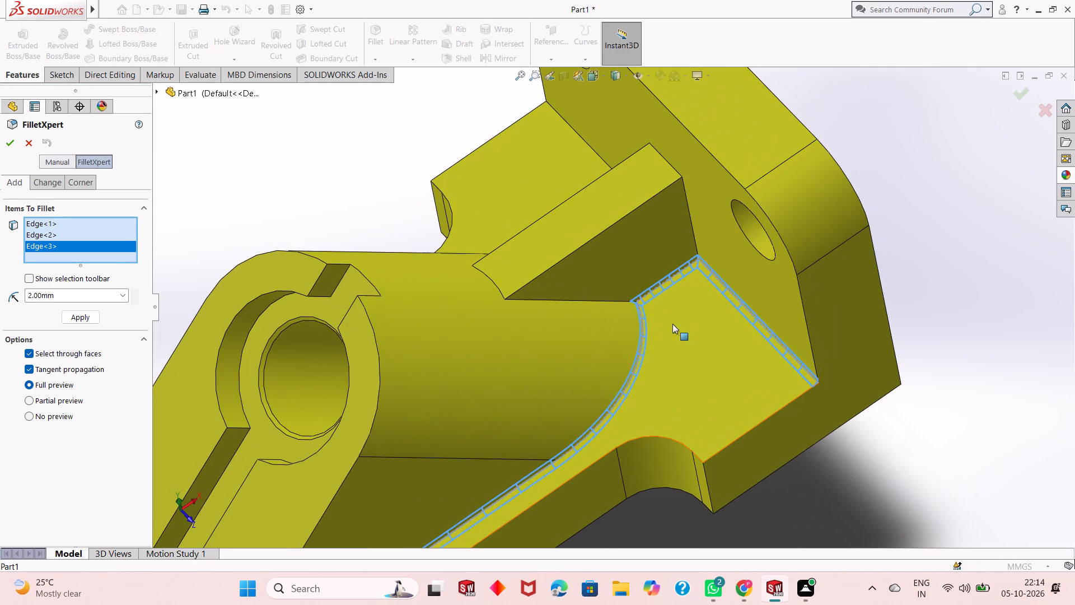
pyautogui.click(578, 301)
# Add the matching boss, rib and flange junction edges on the opposite side, without the base face, and create the 2 mm fillets.
pyautogui.scroll(-1, 555, 299)
pyautogui.moveTo(555, 304); pyautogui.dragTo(605, 241, button='middle')
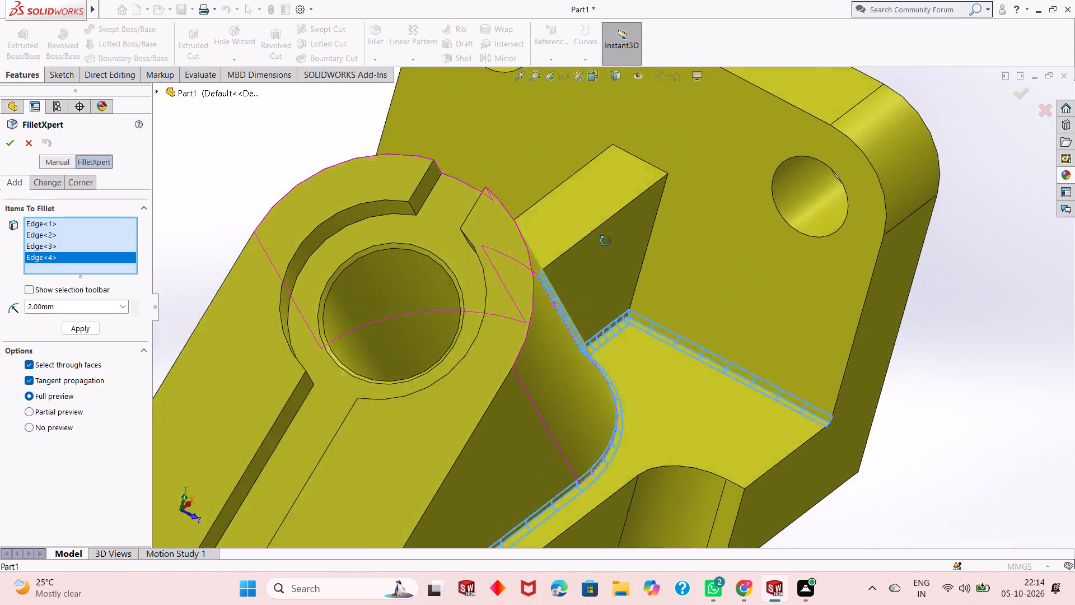
pyautogui.moveTo(605, 241); pyautogui.dragTo(772, 438, button='middle')
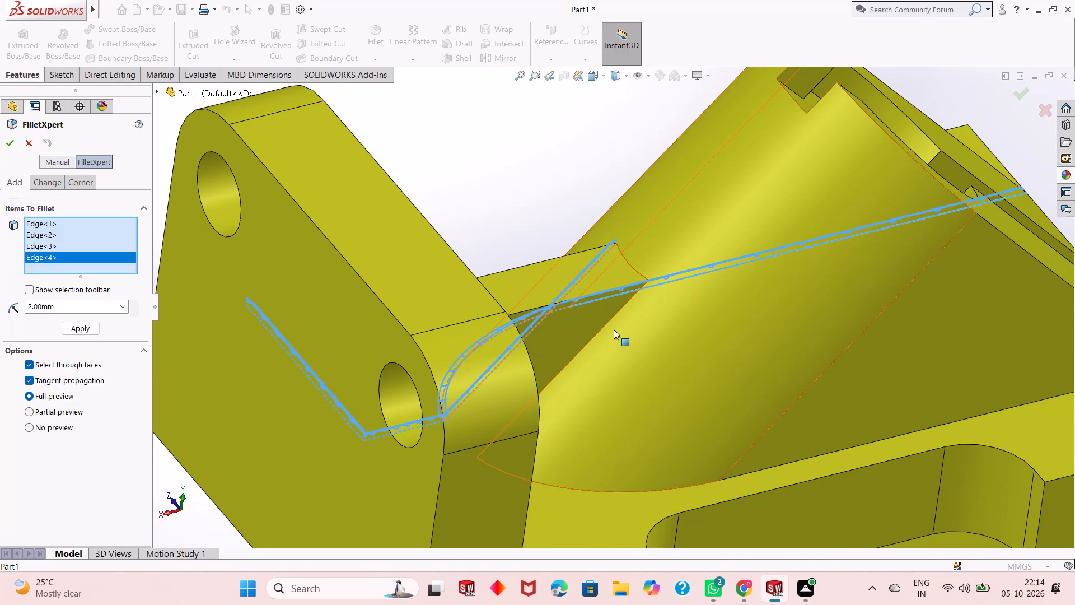
pyautogui.click(595, 334)
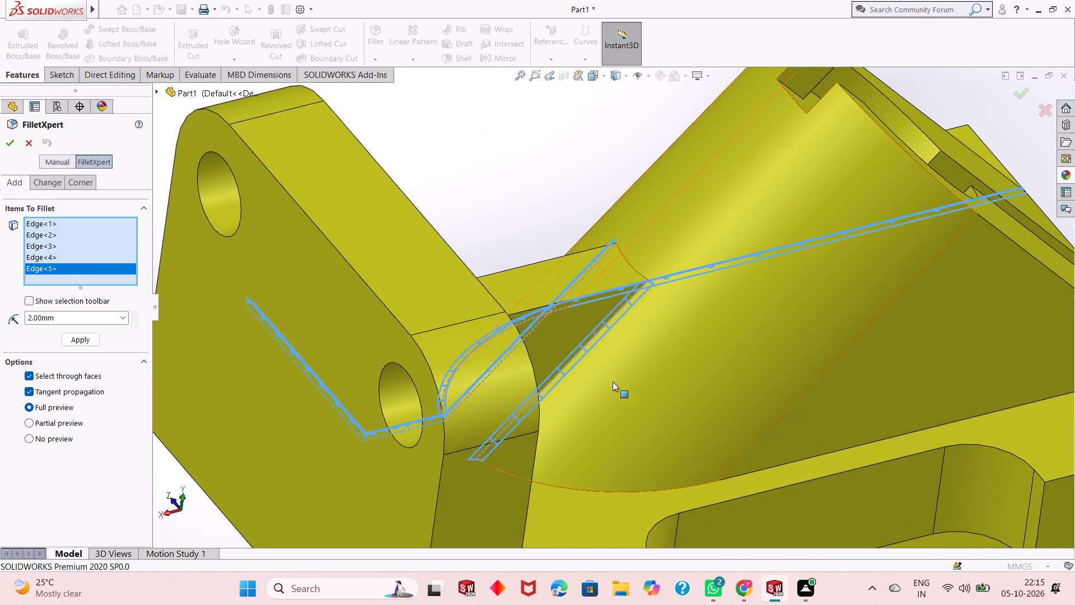
pyautogui.click(634, 492)
pyautogui.moveTo(632, 481); pyautogui.dragTo(560, 462, button='middle')
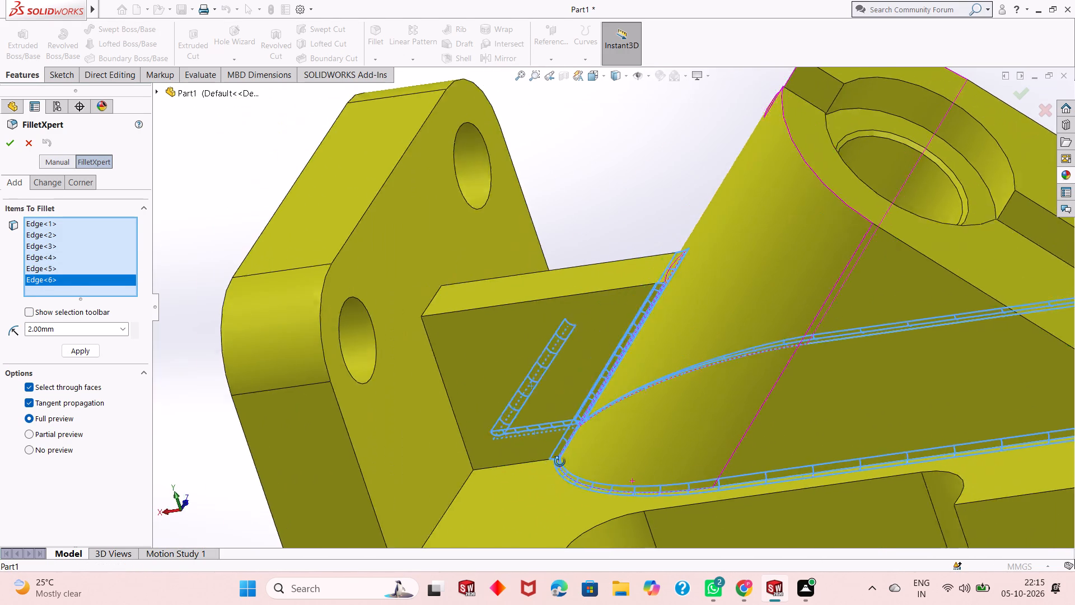
pyautogui.moveTo(560, 462); pyautogui.dragTo(554, 466, button='middle')
pyautogui.scroll(1, 554, 466)
pyautogui.click(534, 434)
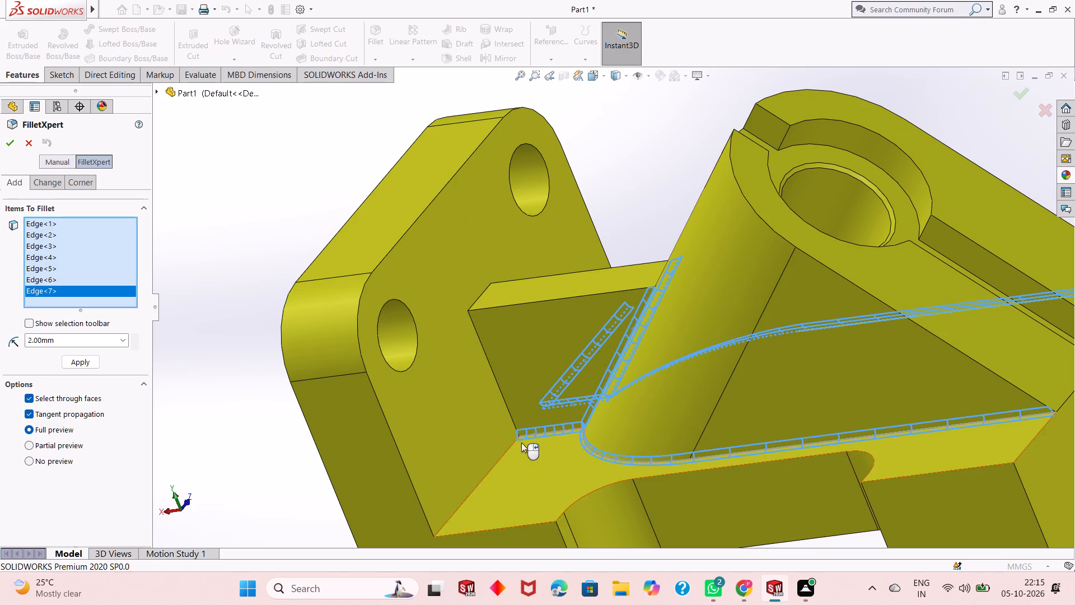
pyautogui.click(506, 457)
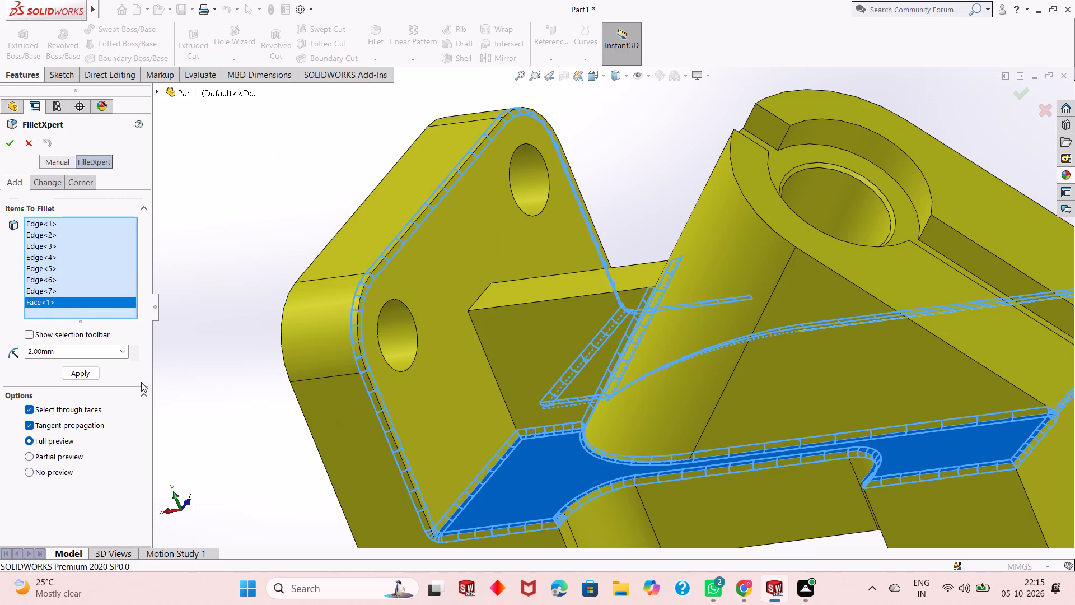
pyautogui.rightClick(31, 299)
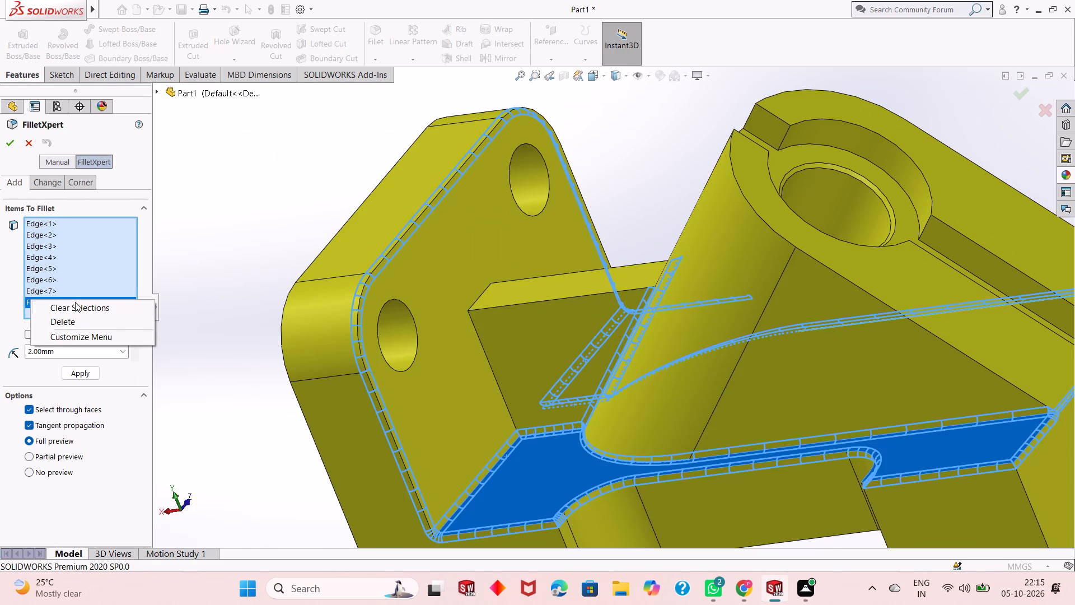
pyautogui.click(87, 322)
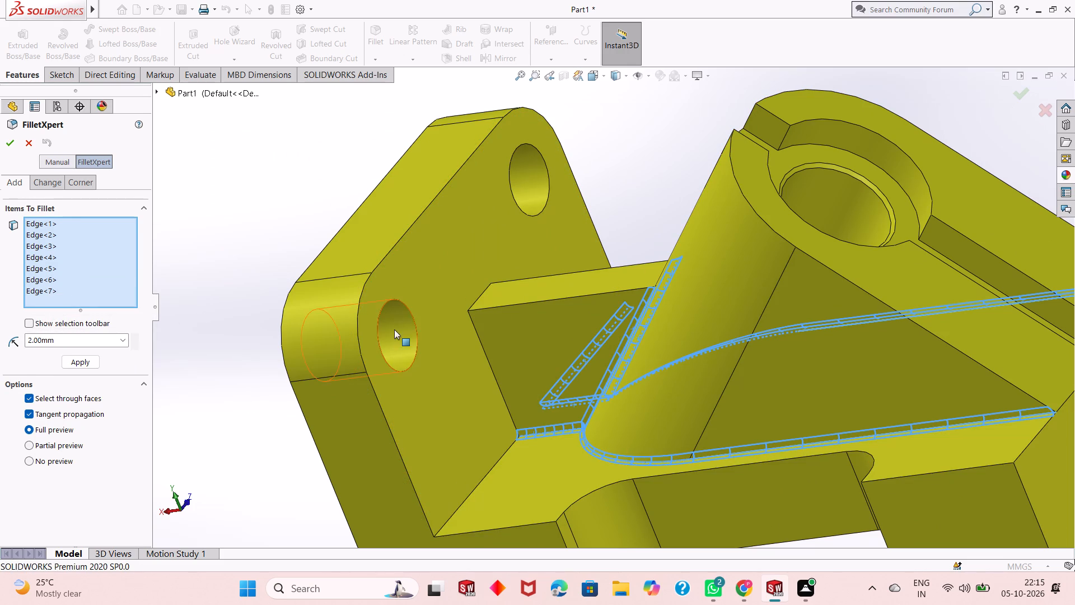
pyautogui.click(494, 468)
pyautogui.scroll(3, 541, 450)
pyautogui.scroll(1, 593, 431)
pyautogui.moveTo(644, 419); pyautogui.dragTo(646, 437, button='middle')
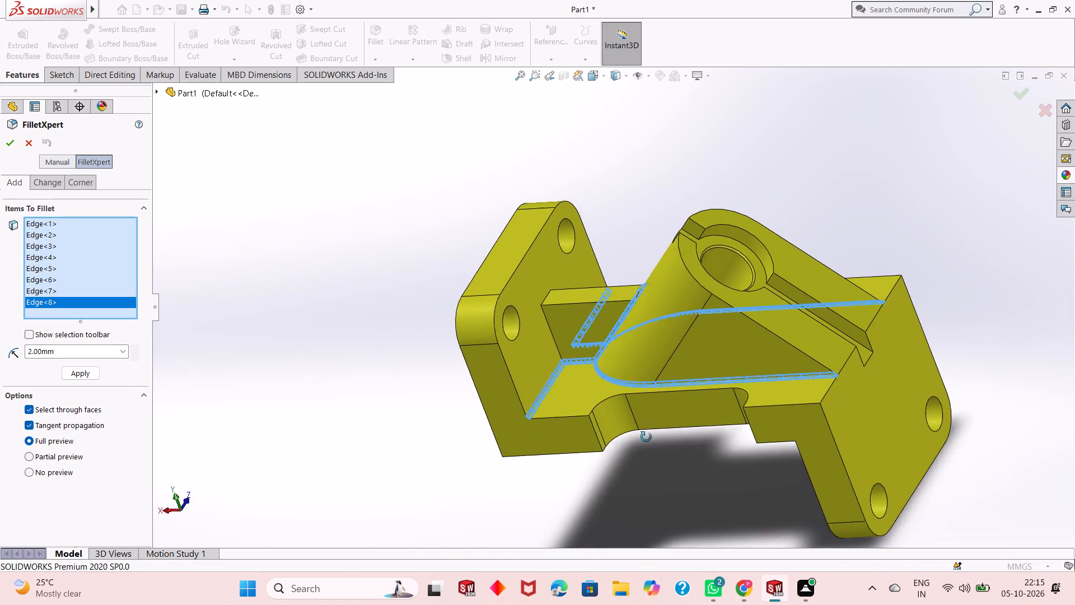
pyautogui.moveTo(646, 437); pyautogui.dragTo(688, 401, button='middle')
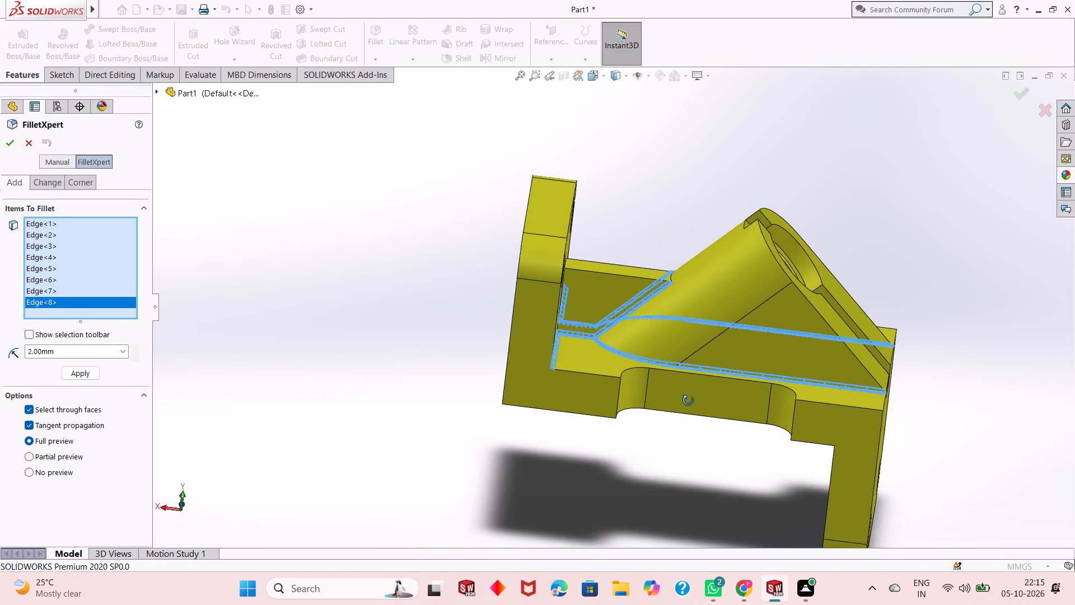
pyautogui.moveTo(688, 401); pyautogui.dragTo(634, 516, button='middle')
pyautogui.click(11, 149)
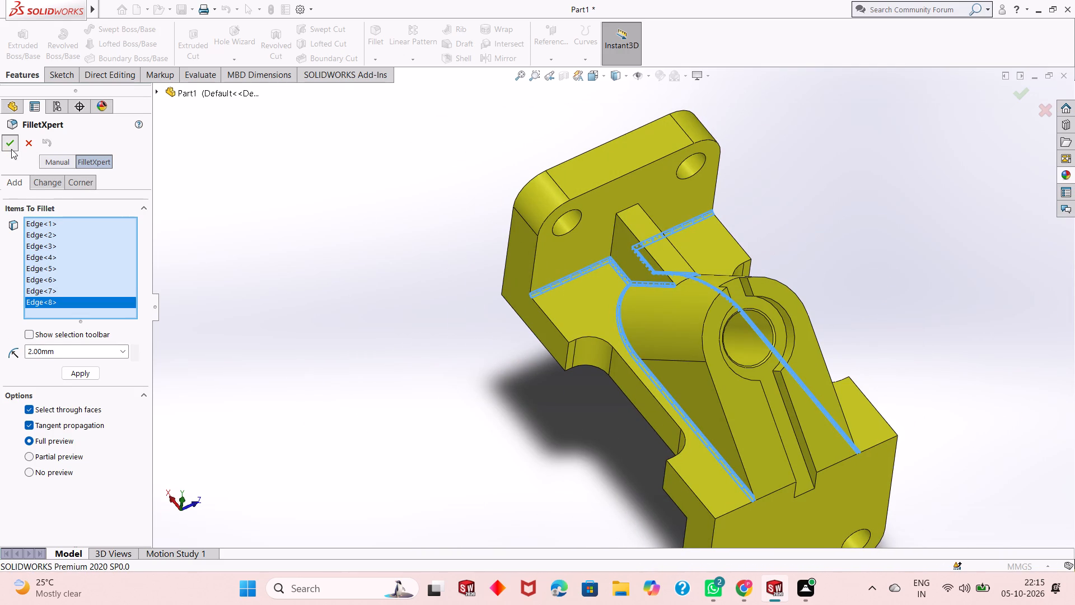
# Examine the new junction fillets around the boss, rib and flange from several sides.
pyautogui.scroll(1, 348, 233)
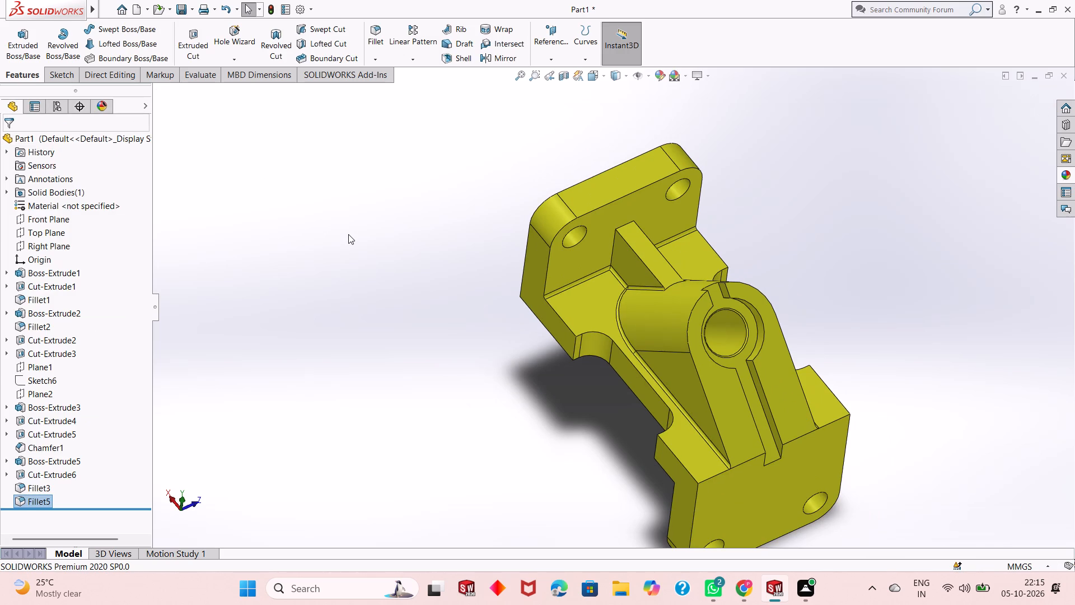
pyautogui.scroll(1, 348, 234)
pyautogui.moveTo(662, 293); pyautogui.dragTo(662, 293, button='middle')
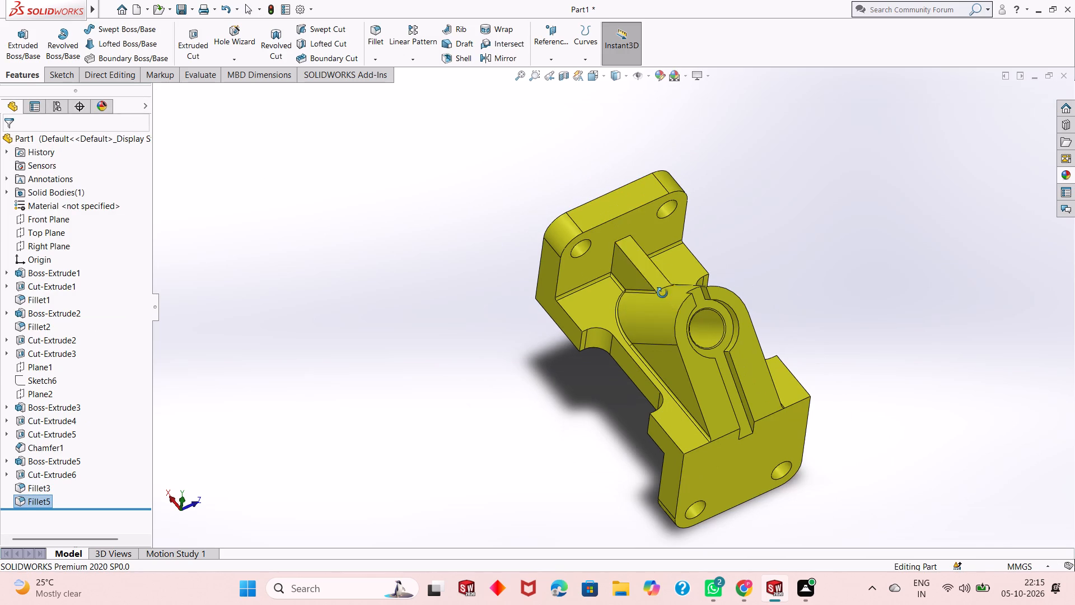
pyautogui.moveTo(662, 293); pyautogui.dragTo(652, 208, button='middle')
pyautogui.scroll(1, 675, 196)
pyautogui.moveTo(800, 384); pyautogui.dragTo(686, 389, button='middle')
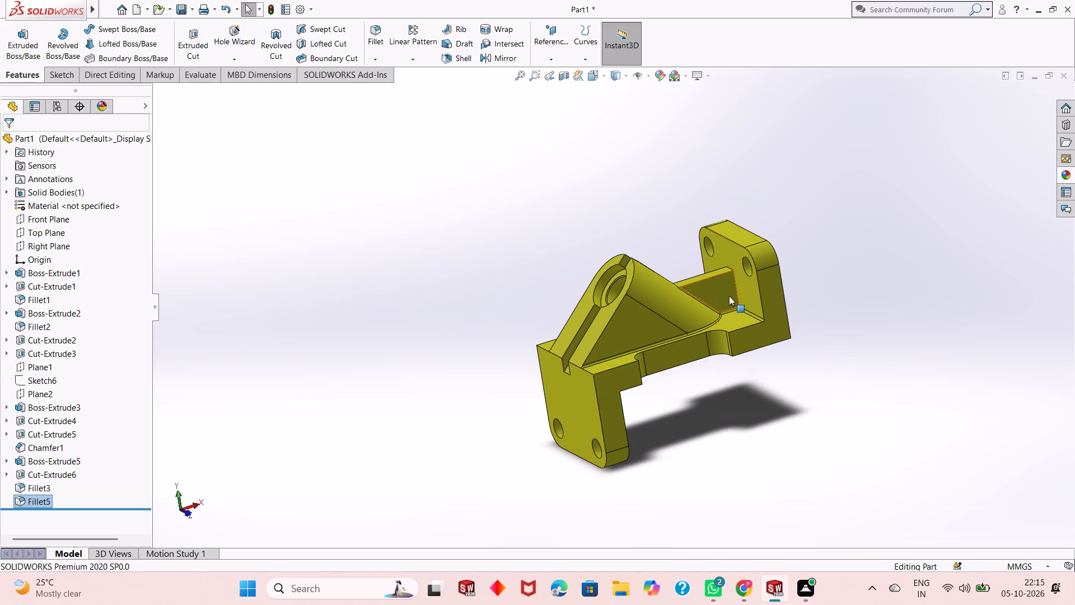
pyautogui.scroll(-3, 729, 296)
pyautogui.scroll(2, 720, 339)
pyautogui.scroll(-3, 735, 318)
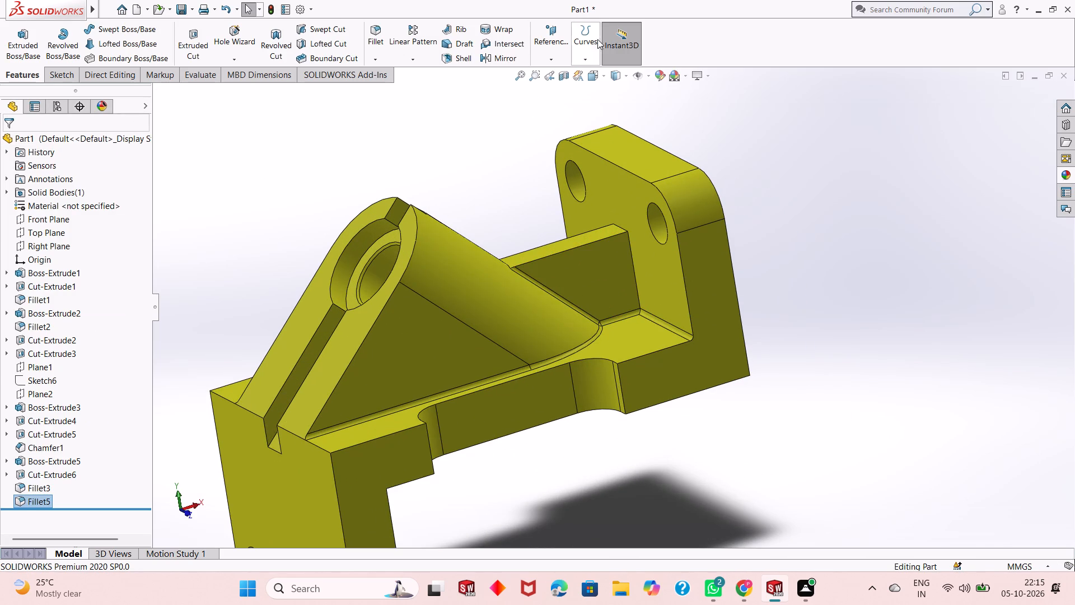
# Apply the candy apple red painted appearance to only the new 2 mm junction fillet feature.
pyautogui.click(1069, 174)
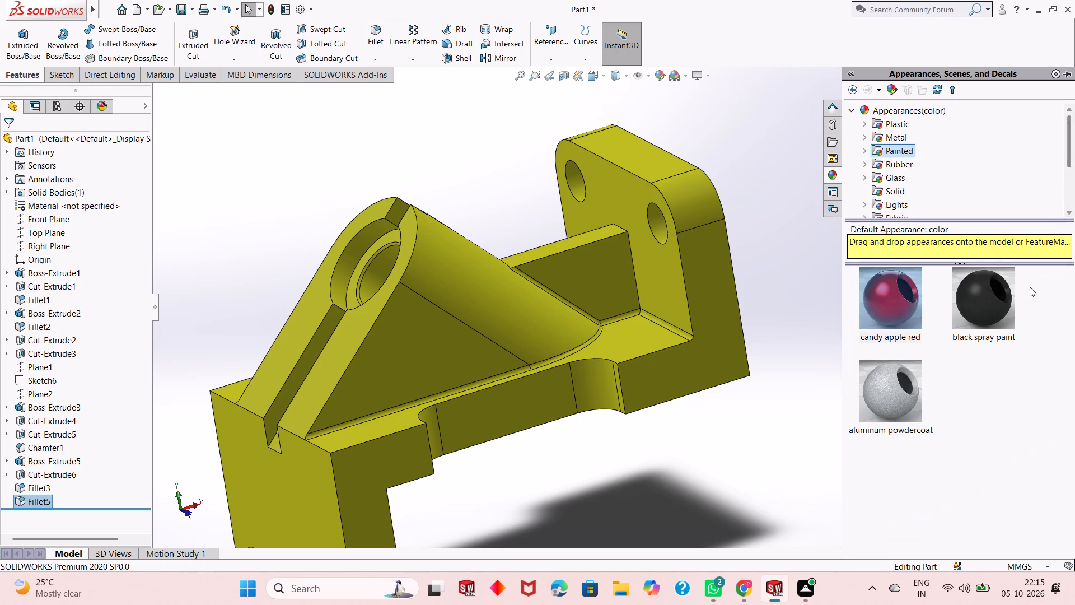
pyautogui.moveTo(906, 297); pyautogui.dragTo(521, 364)
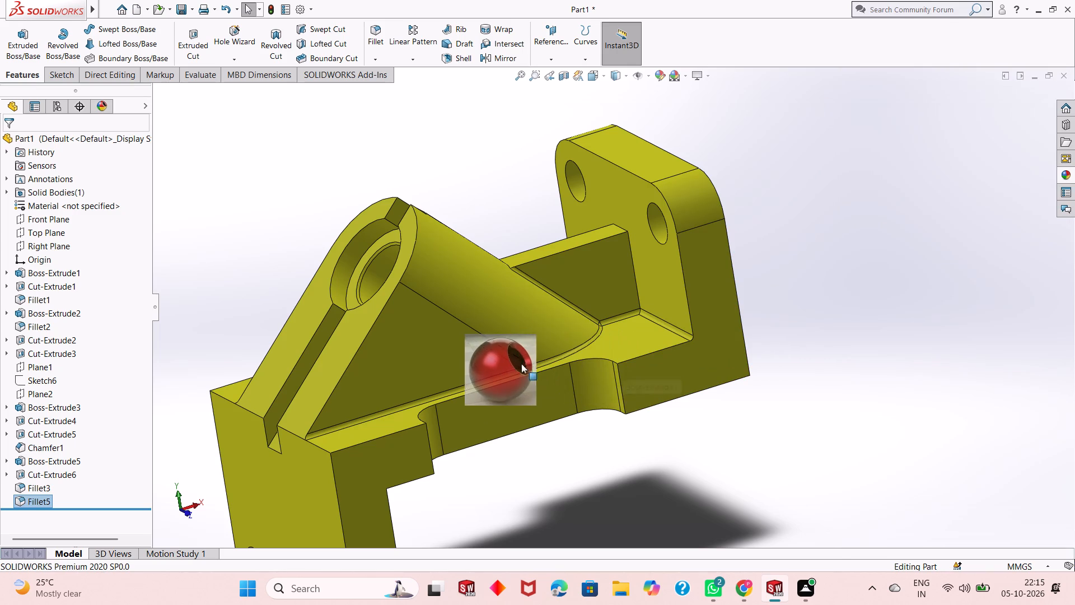
pyautogui.moveTo(521, 364); pyautogui.dragTo(511, 371)
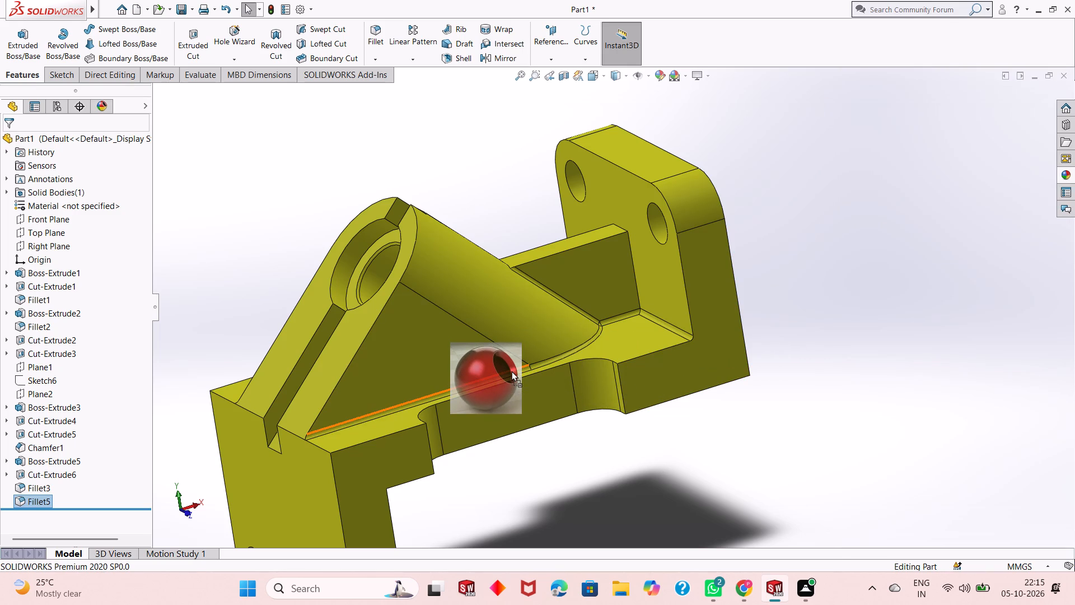
pyautogui.moveTo(511, 371); pyautogui.dragTo(513, 372)
pyautogui.scroll(2, 513, 372)
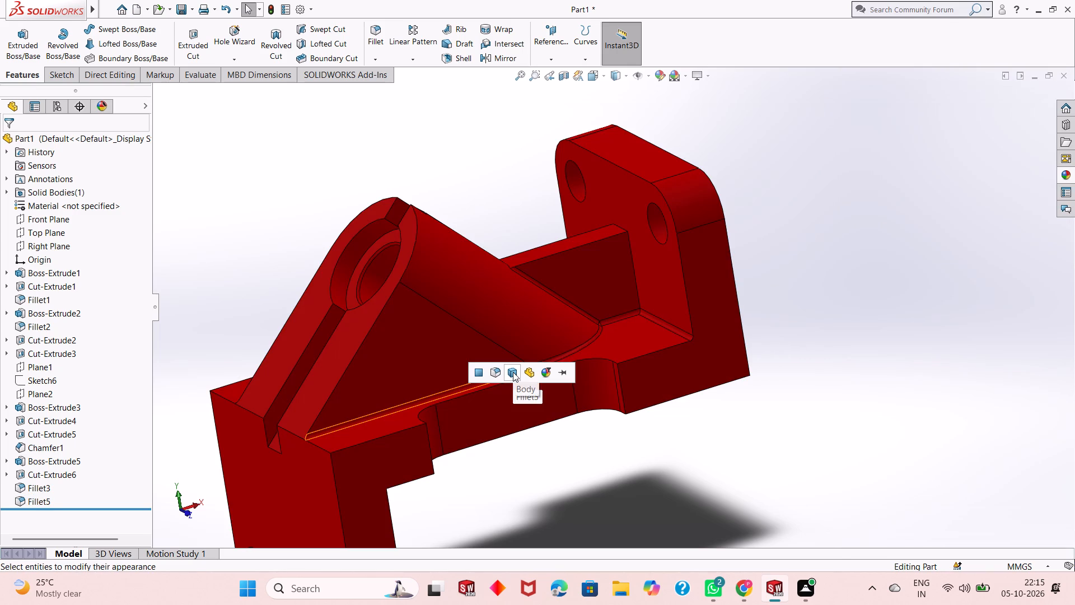
pyautogui.click(497, 374)
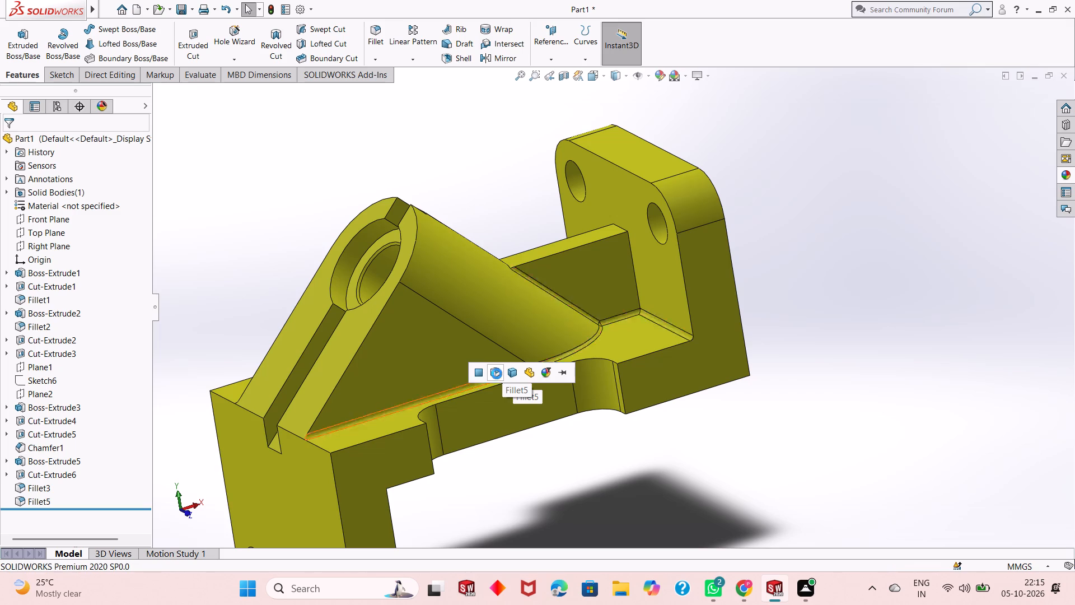
# Inspect the red junction fillets against the yellow bracket from both sides and up close.
pyautogui.scroll(2, 496, 370)
pyautogui.scroll(-3, 536, 324)
pyautogui.moveTo(537, 325); pyautogui.dragTo(680, 404, button='middle')
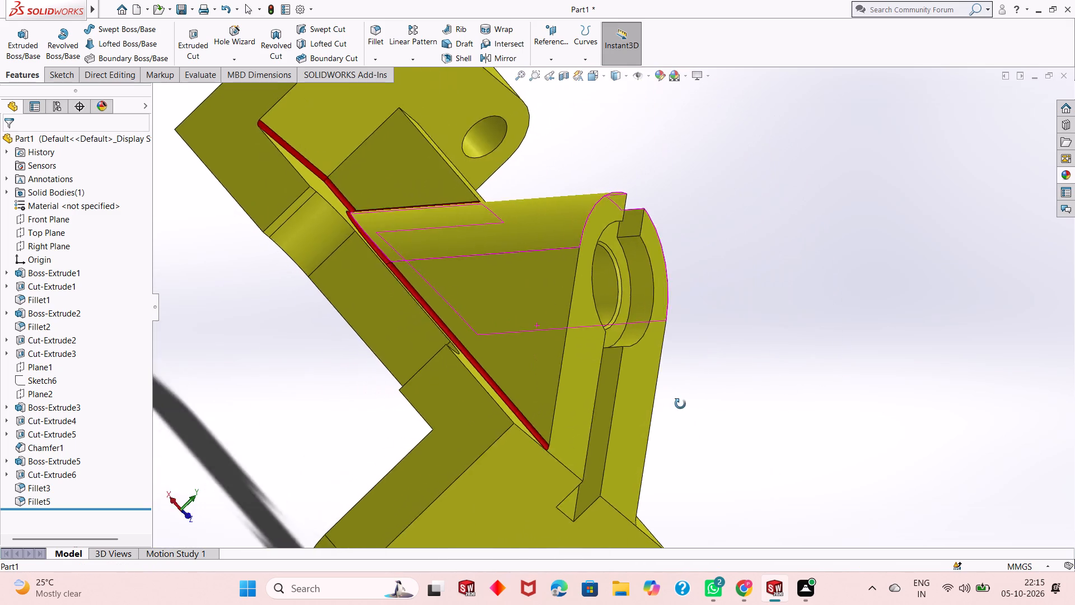
pyautogui.moveTo(680, 404); pyautogui.dragTo(597, 294, button='middle')
pyautogui.scroll(1, 601, 362)
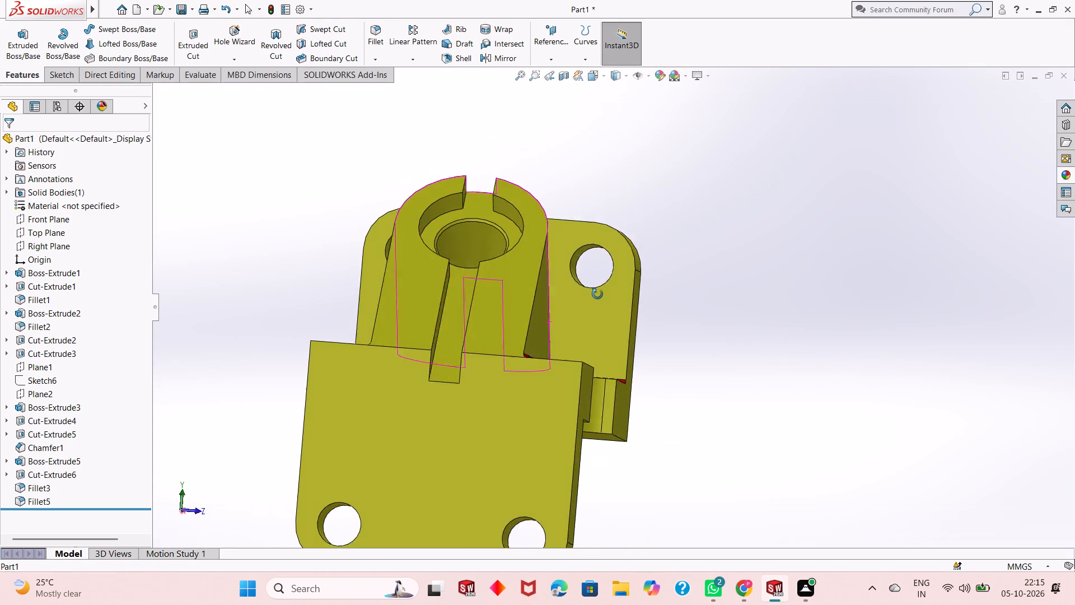
pyautogui.moveTo(597, 294); pyautogui.dragTo(530, 359, button='middle')
pyautogui.scroll(2, 536, 359)
pyautogui.scroll(-2, 538, 309)
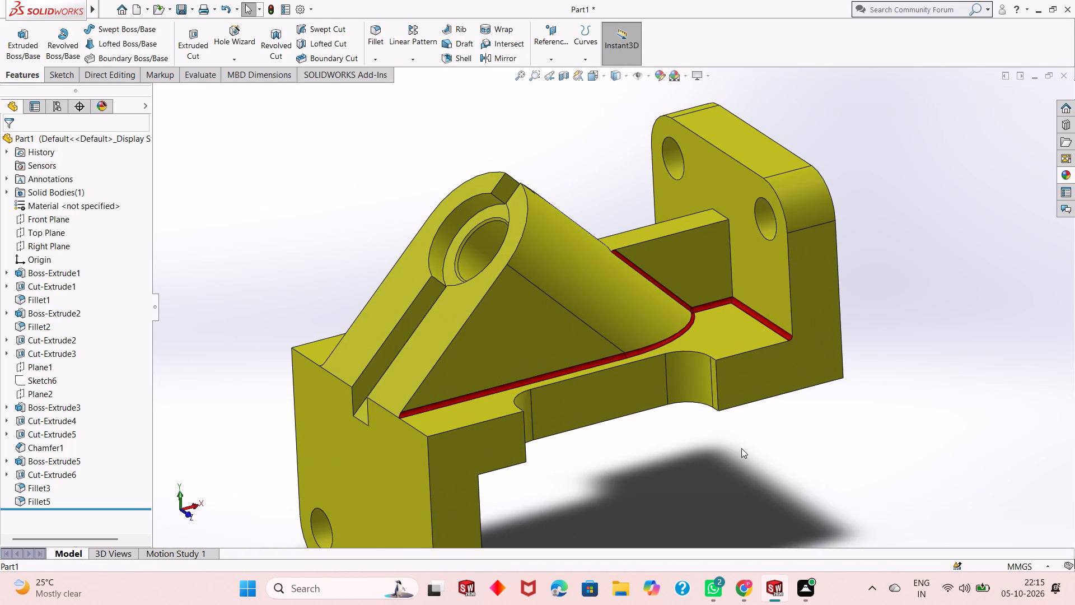
pyautogui.click(741, 448)
pyautogui.scroll(-3, 596, 336)
pyautogui.scroll(2, 574, 355)
pyautogui.moveTo(581, 369); pyautogui.dragTo(591, 397, button='middle')
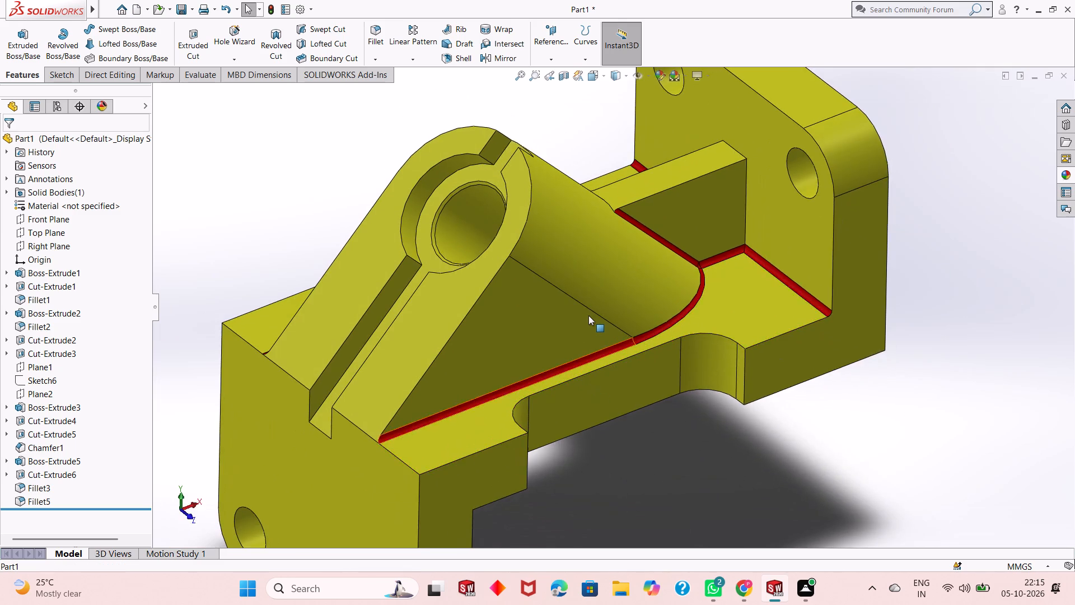
pyautogui.scroll(-4, 588, 315)
pyautogui.scroll(4, 588, 315)
pyautogui.scroll(-3, 608, 212)
pyautogui.scroll(3, 608, 212)
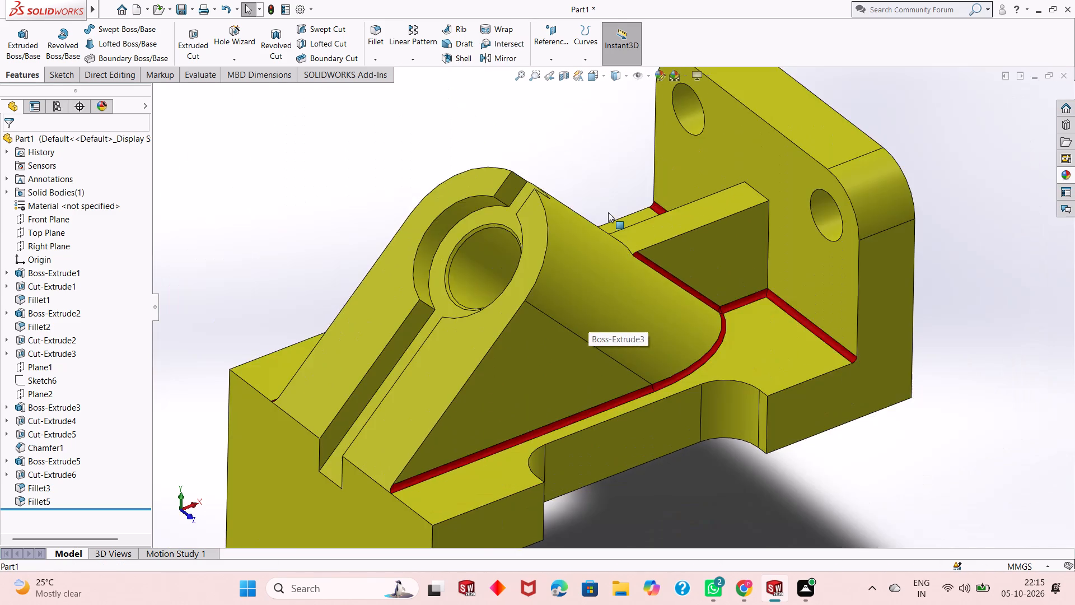
pyautogui.scroll(4, 608, 212)
pyautogui.scroll(-1, 598, 268)
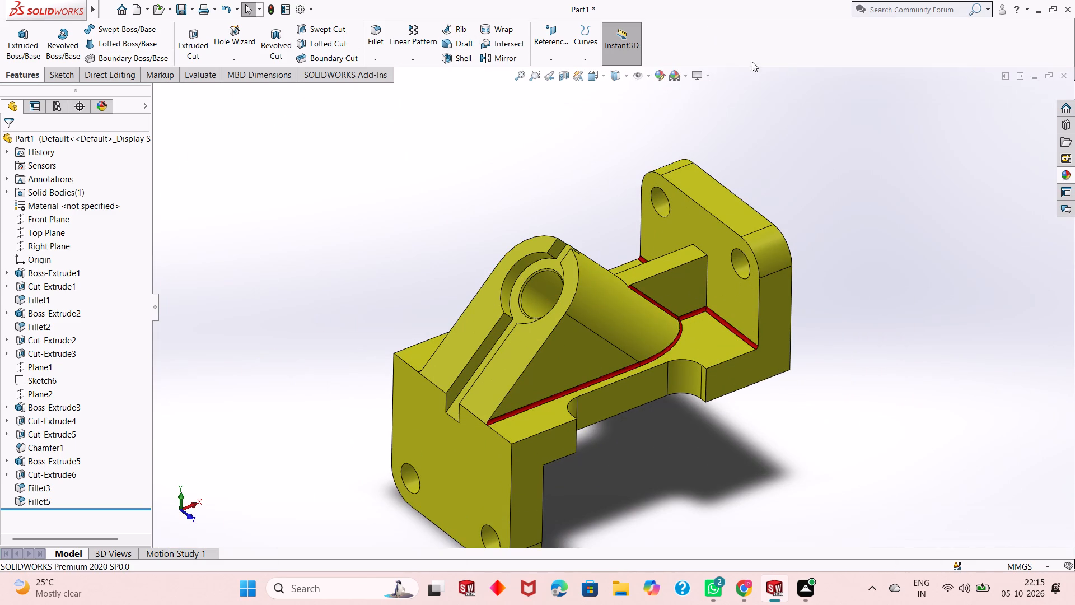
# Apply the polished aluminum metal appearance to the bore cut feature of the inclined boss.
pyautogui.click(1067, 173)
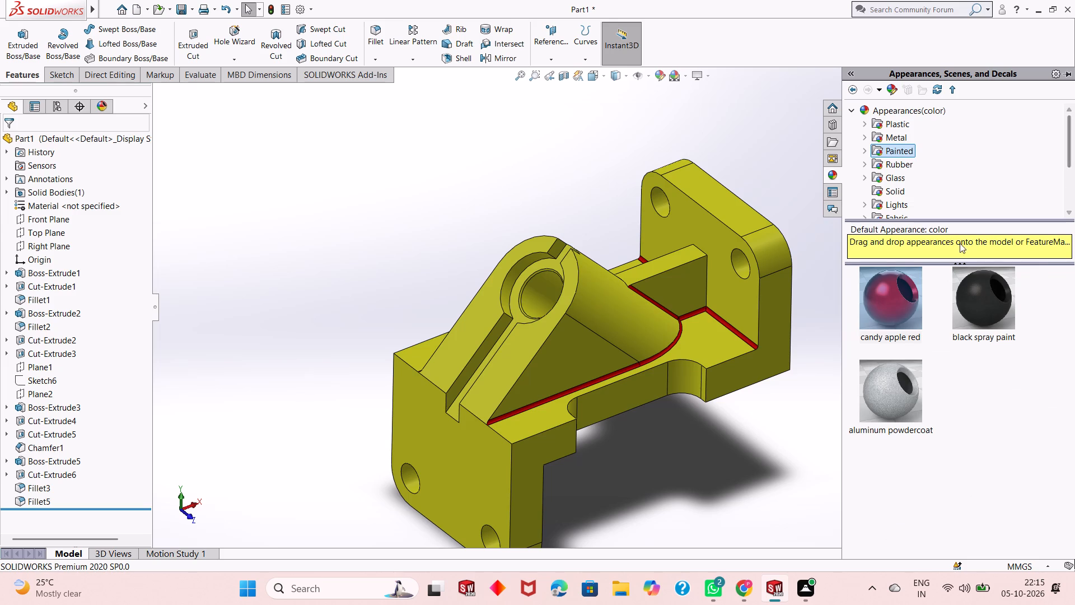
pyautogui.click(887, 127)
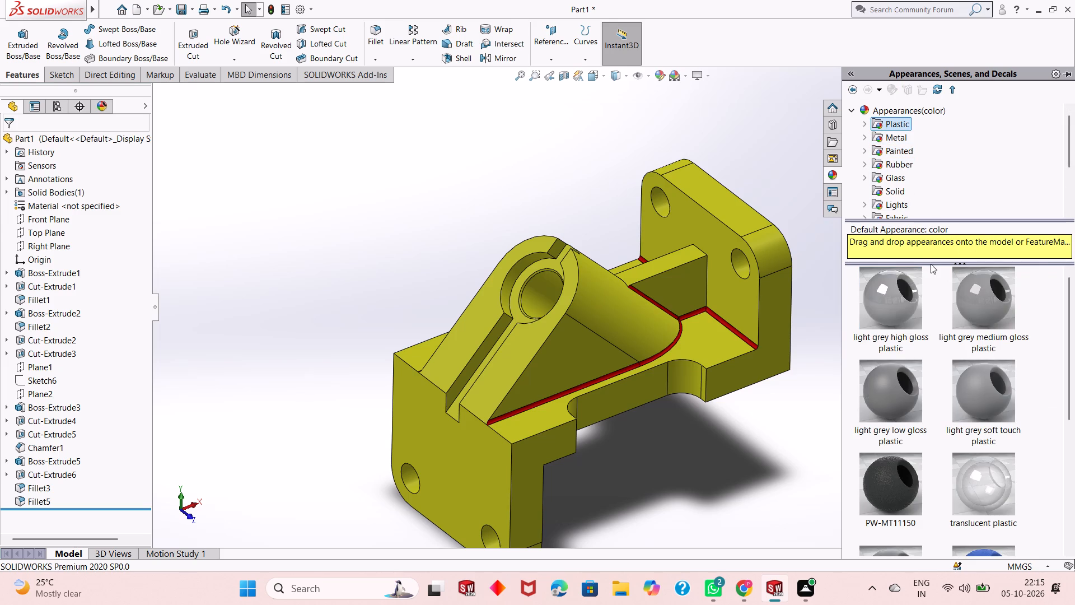
pyautogui.click(889, 141)
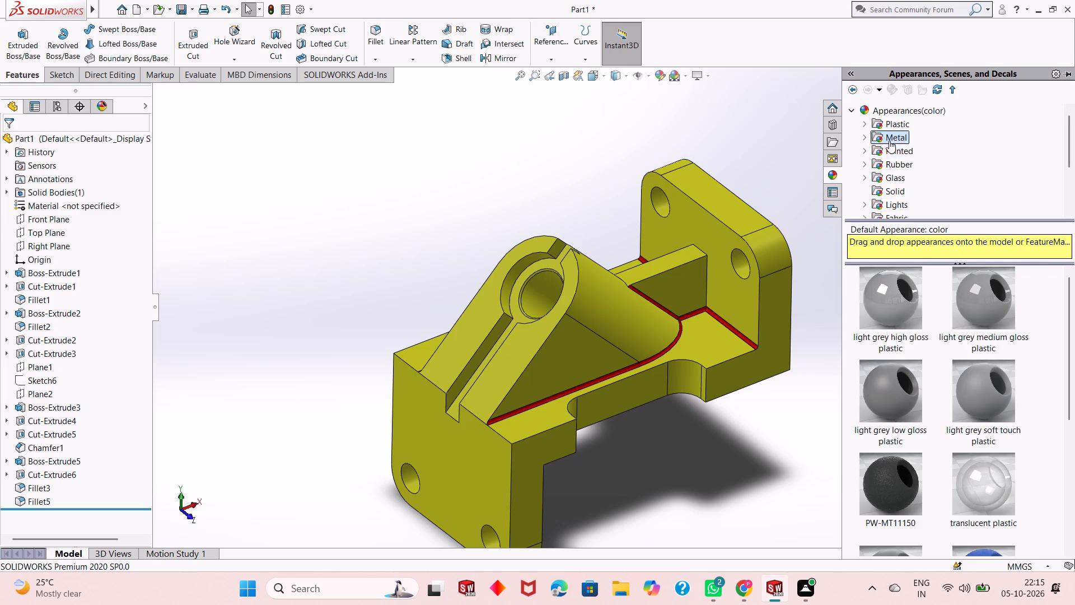
pyautogui.click(906, 121)
pyautogui.click(906, 143)
pyautogui.moveTo(909, 401); pyautogui.dragTo(535, 317)
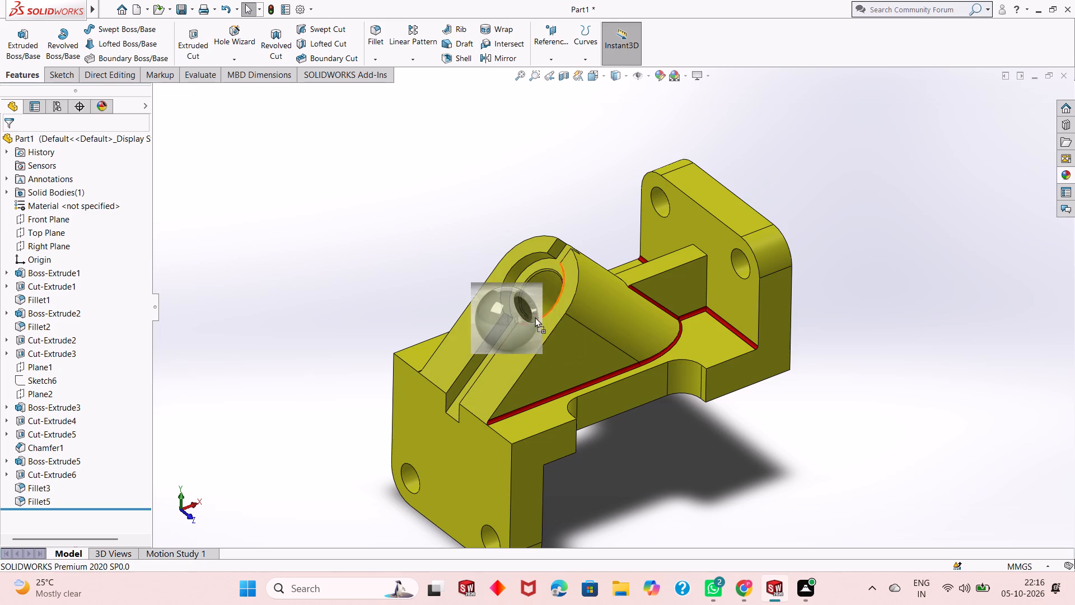
pyautogui.moveTo(535, 317); pyautogui.dragTo(547, 302)
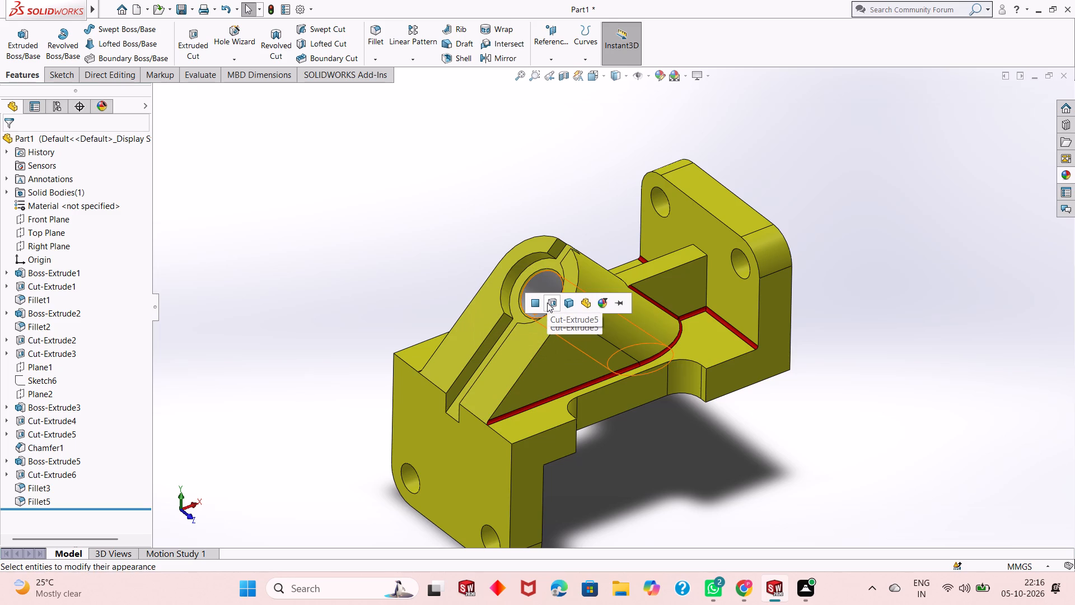
pyautogui.click(547, 302)
# Apply the polished aluminum appearance to the keyhole-shaped slot cut feature around the bore on the inclined boss.
pyautogui.scroll(-4, 600, 288)
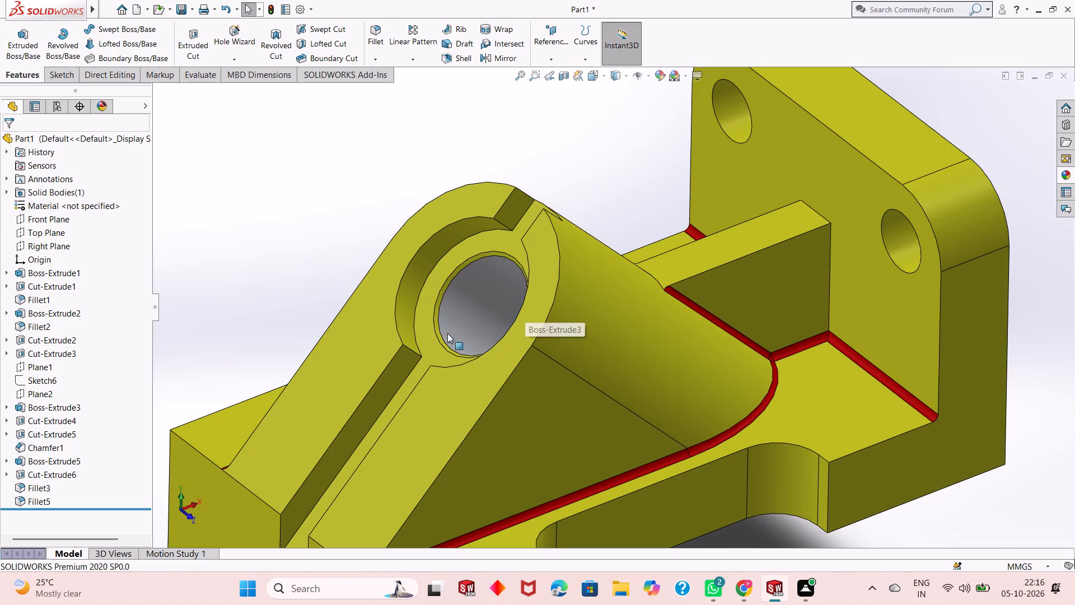
pyautogui.click(1065, 171)
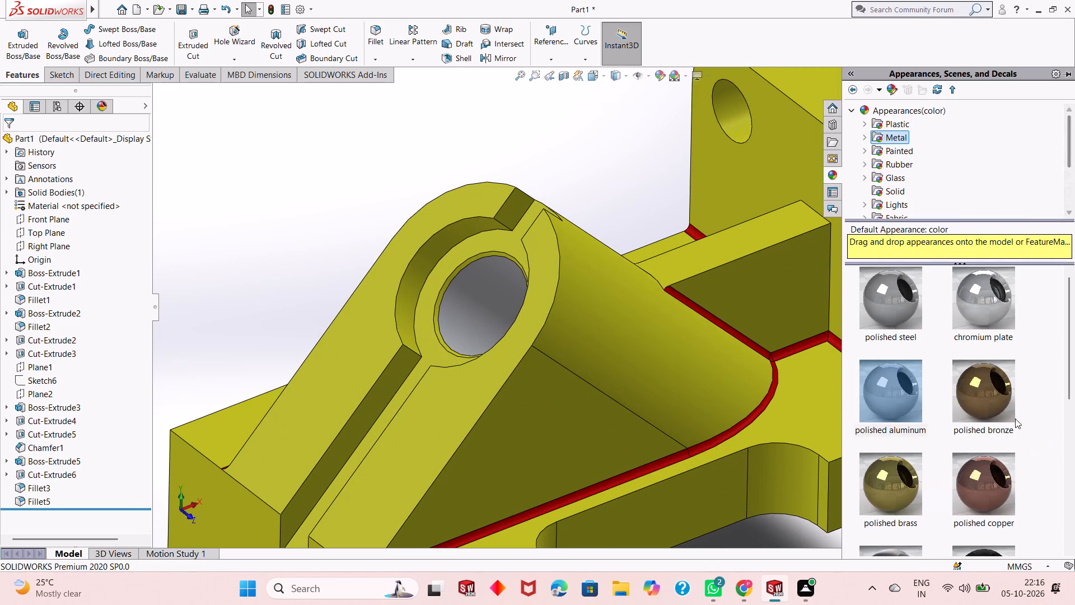
pyautogui.scroll(3, 908, 407)
pyautogui.moveTo(908, 395); pyautogui.dragTo(662, 486)
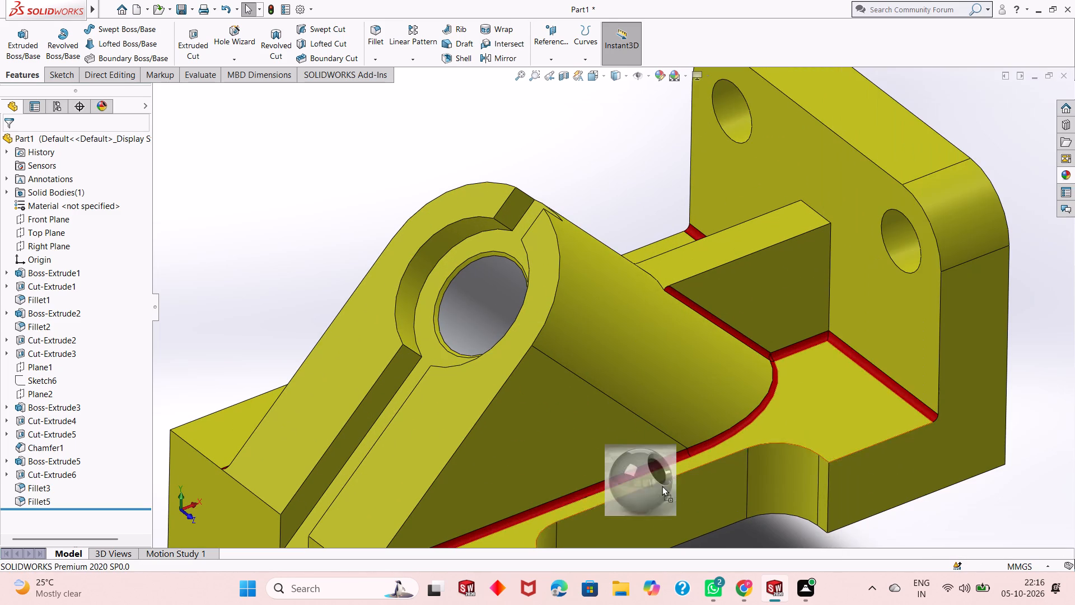
pyautogui.moveTo(662, 486); pyautogui.dragTo(452, 270)
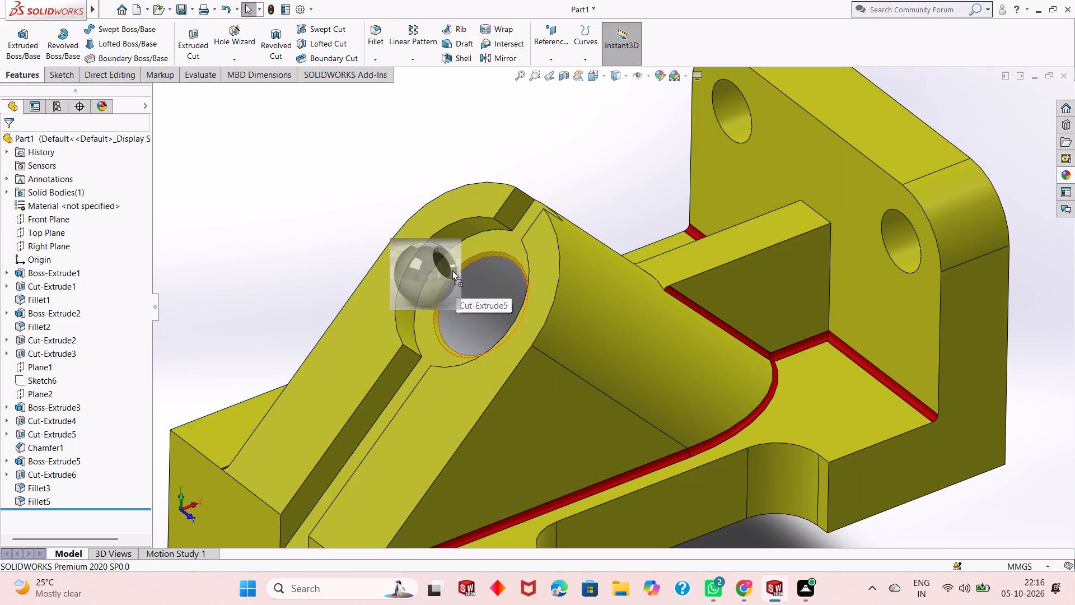
pyautogui.moveTo(452, 270); pyautogui.dragTo(450, 242)
pyautogui.click(452, 246)
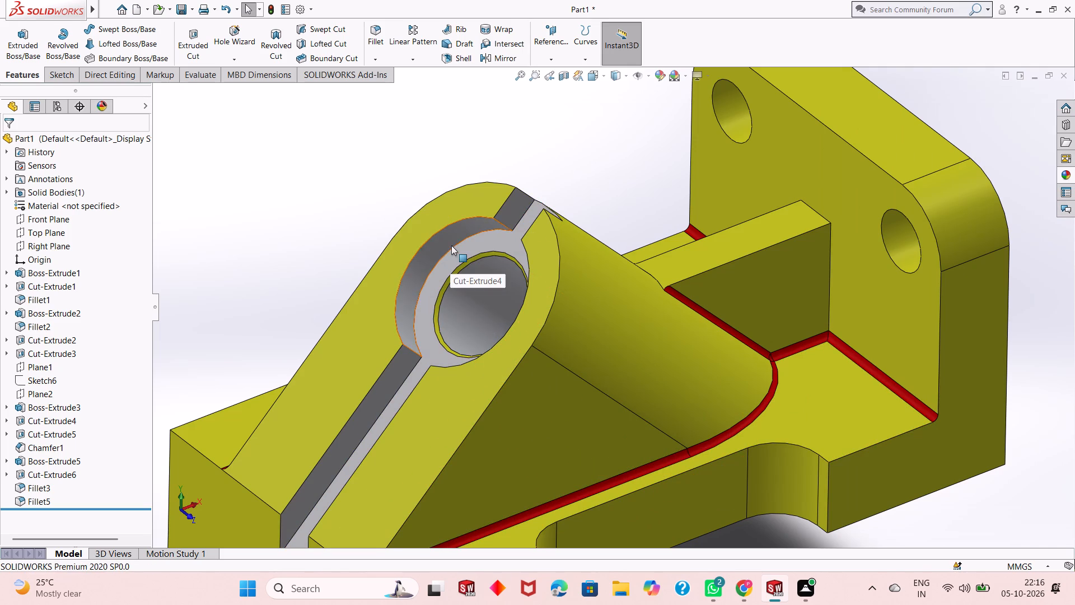
# Examine the aluminum-coloured bore and keyhole slot on the inclined boss from several angles.
pyautogui.scroll(1, 505, 323)
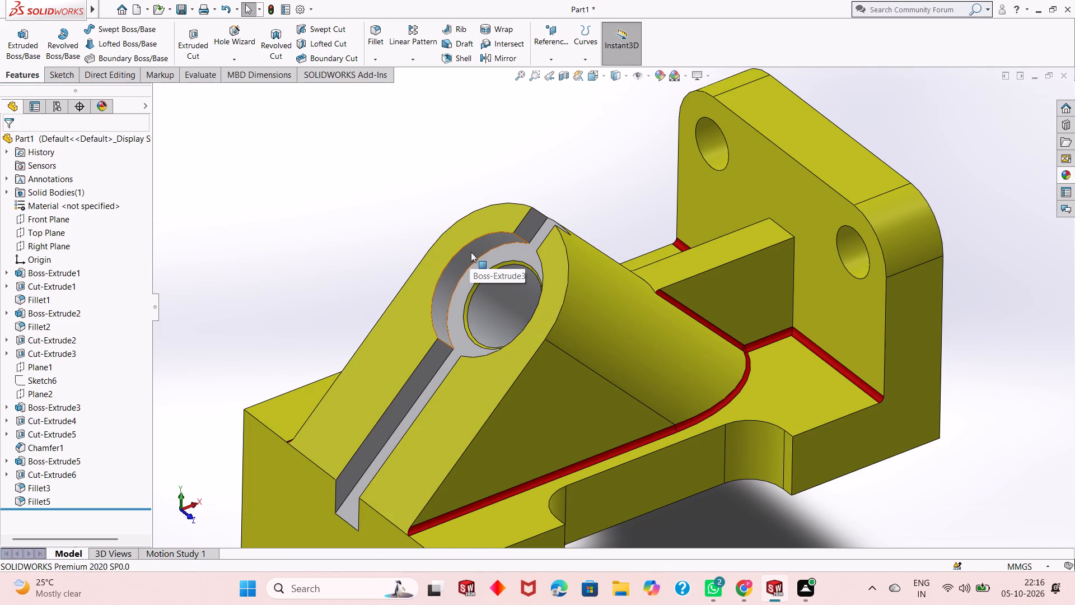
pyautogui.scroll(3, 516, 401)
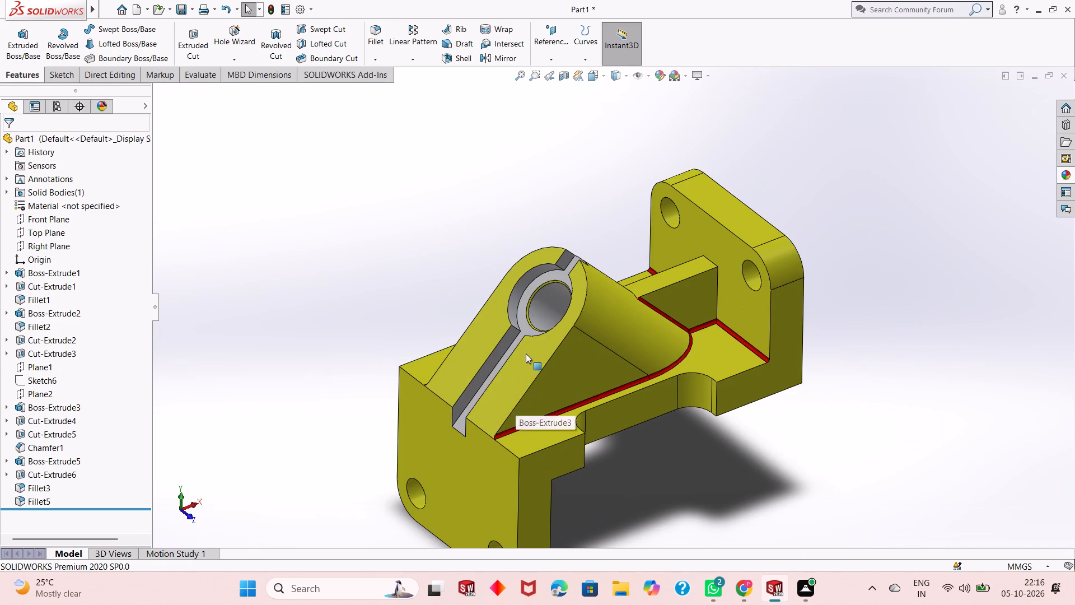
pyautogui.moveTo(525, 353); pyautogui.dragTo(535, 227, button='middle')
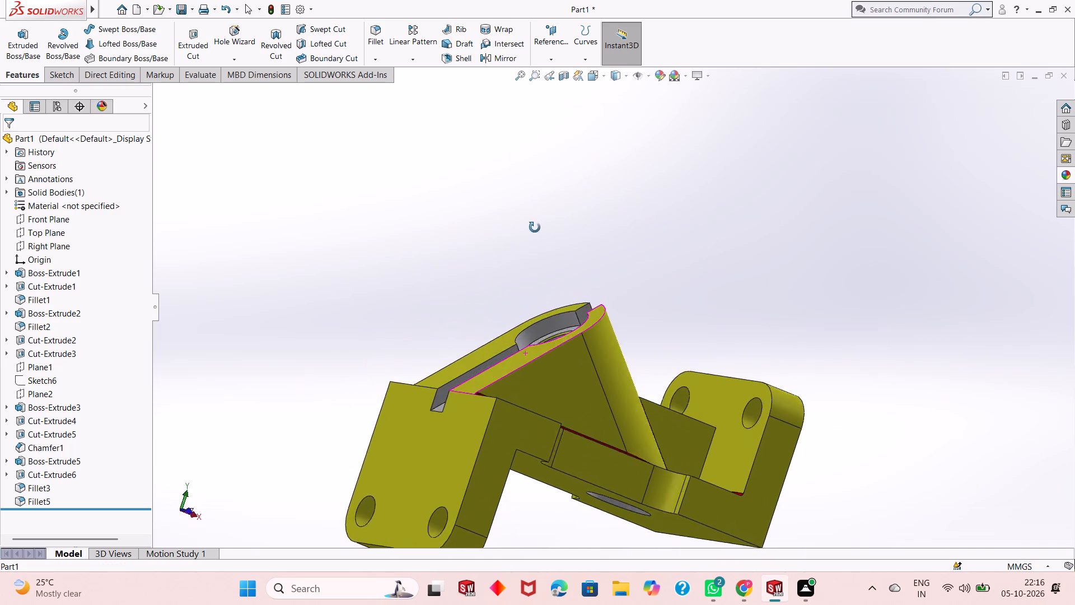
pyautogui.moveTo(535, 227); pyautogui.dragTo(542, 369, button='middle')
pyautogui.scroll(-3, 556, 294)
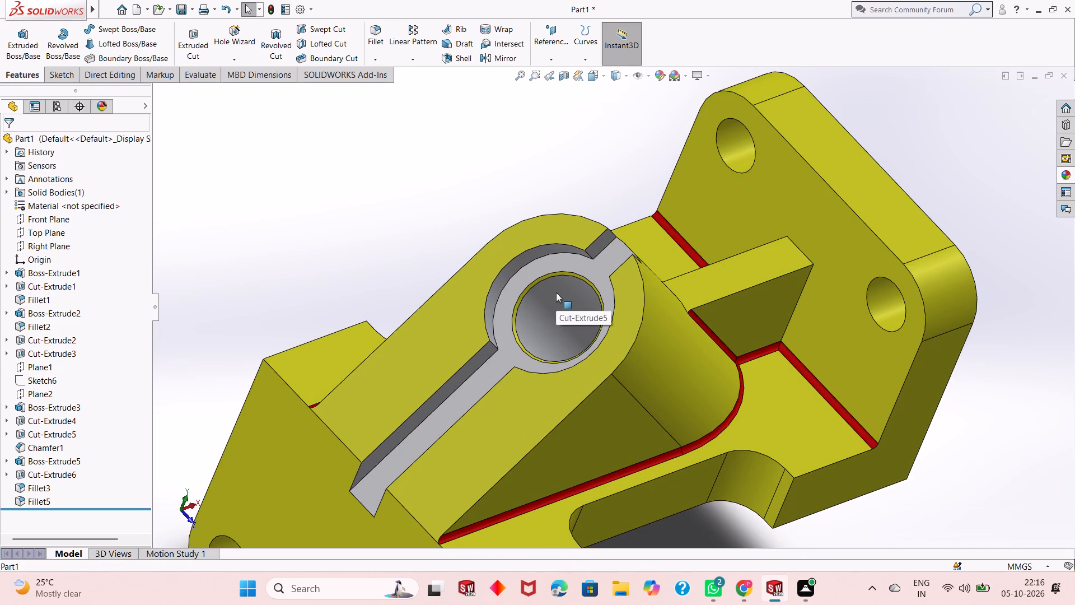
pyautogui.scroll(2, 565, 263)
pyautogui.moveTo(578, 302); pyautogui.dragTo(570, 314, button='middle')
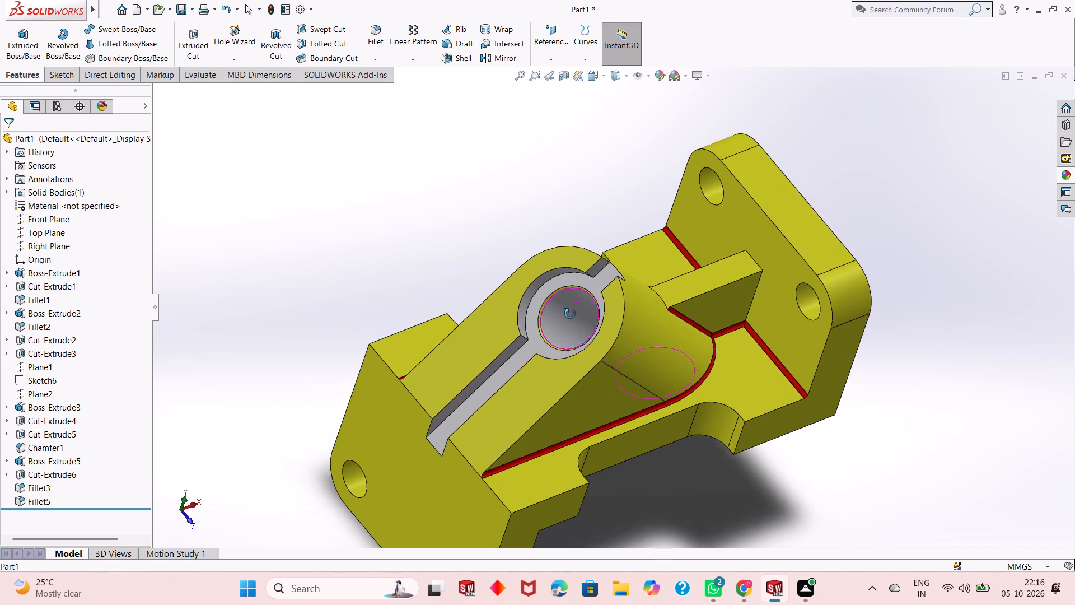
pyautogui.moveTo(570, 314); pyautogui.dragTo(552, 314, button='middle')
pyautogui.scroll(2, 608, 358)
pyautogui.moveTo(606, 381); pyautogui.dragTo(697, 319, button='middle')
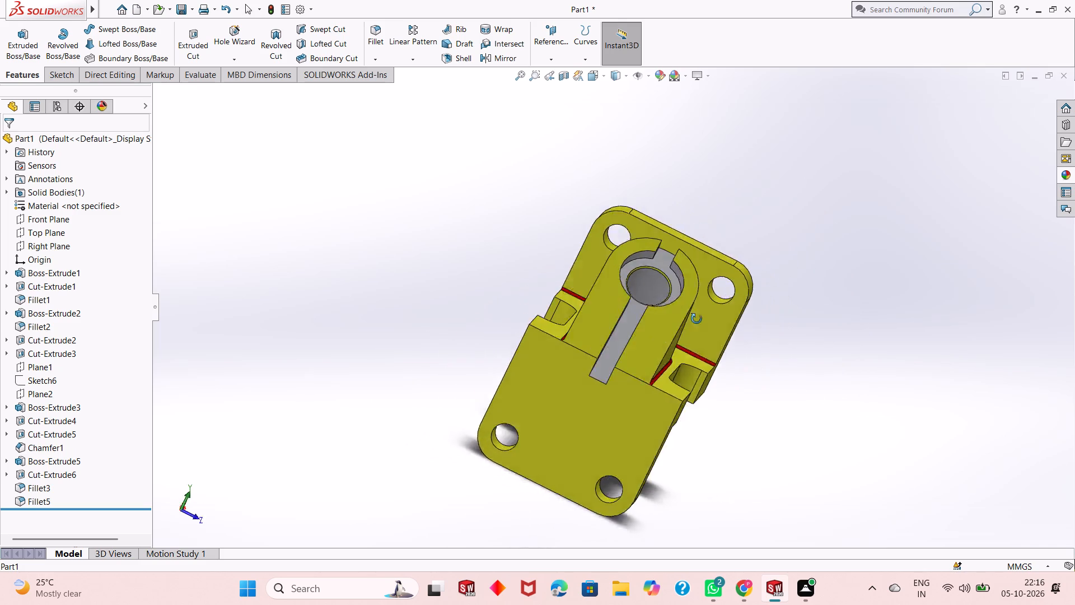
pyautogui.moveTo(697, 319); pyautogui.dragTo(597, 437, button='middle')
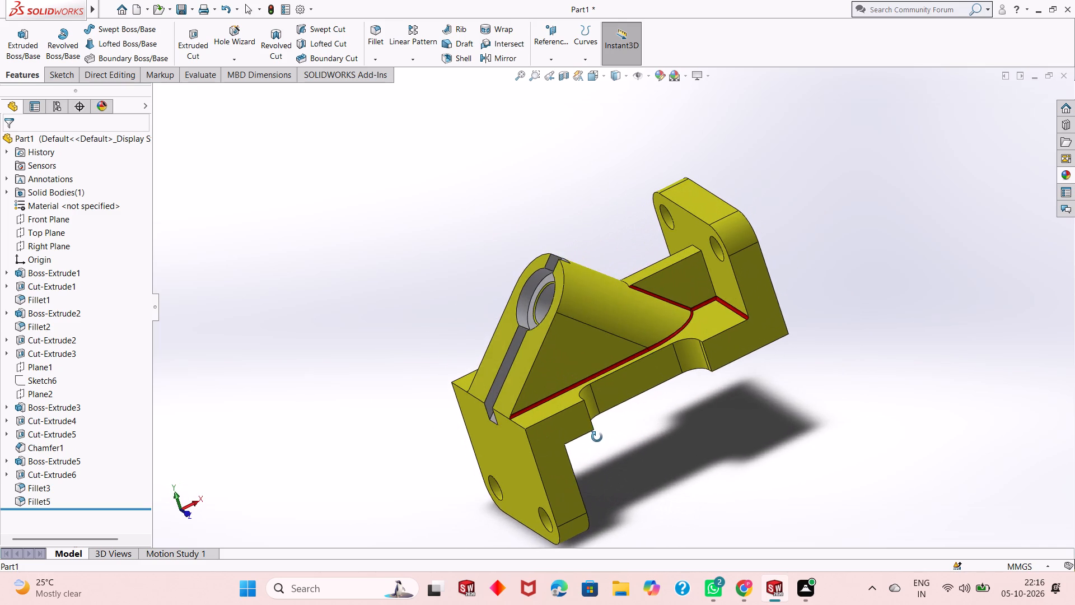
pyautogui.moveTo(597, 437); pyautogui.dragTo(620, 429, button='middle')
# Apply the polished aluminum appearance to the mounting-hole cut features of the upper flange and the lower flange.
pyautogui.click(1059, 176)
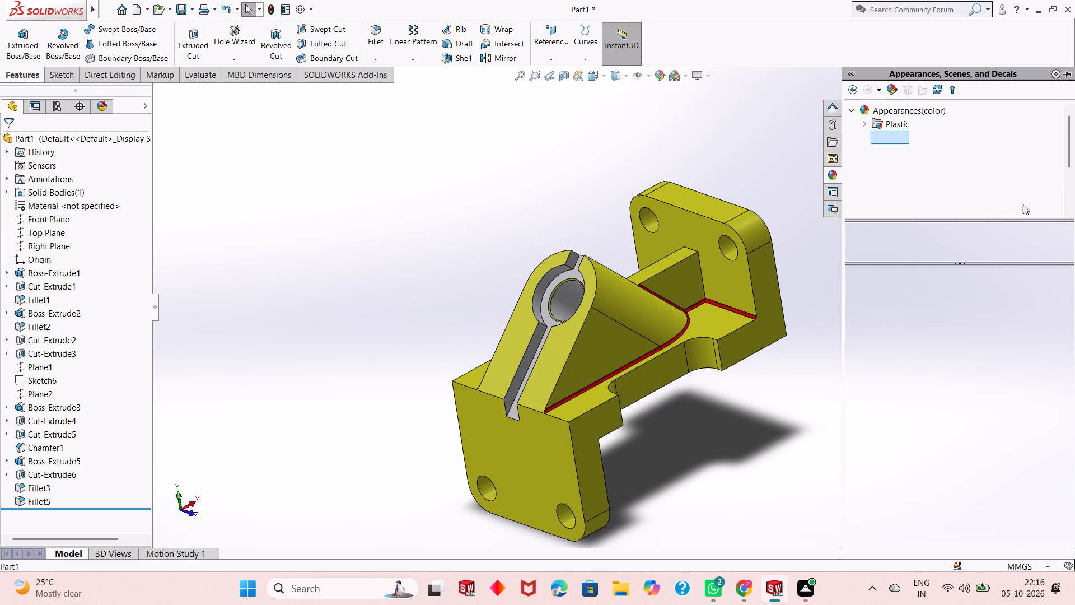
pyautogui.moveTo(892, 421); pyautogui.dragTo(726, 253)
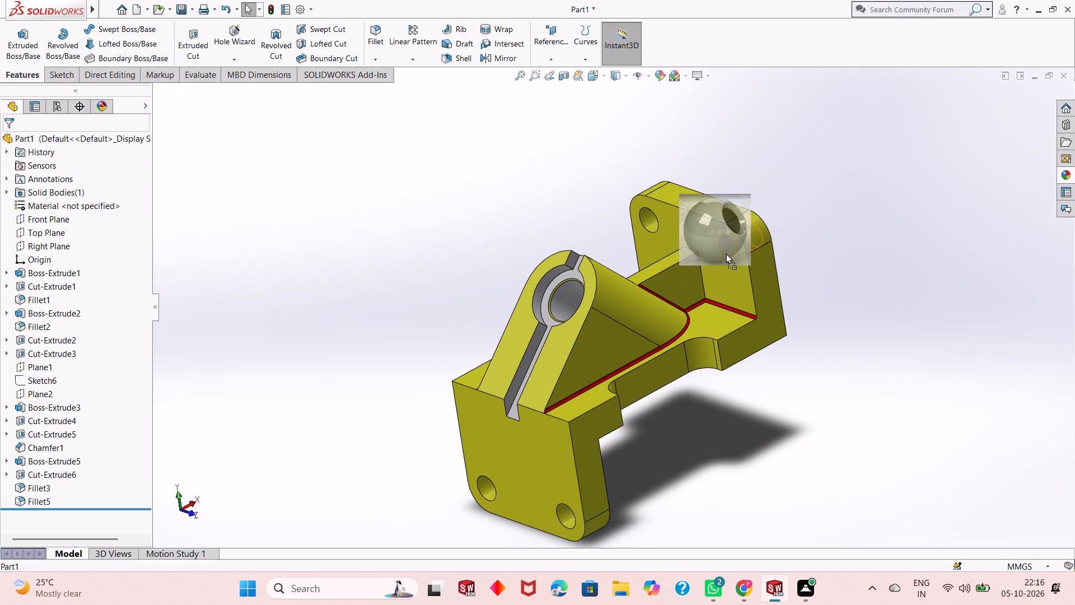
pyautogui.moveTo(726, 253); pyautogui.dragTo(726, 252)
pyautogui.click(726, 252)
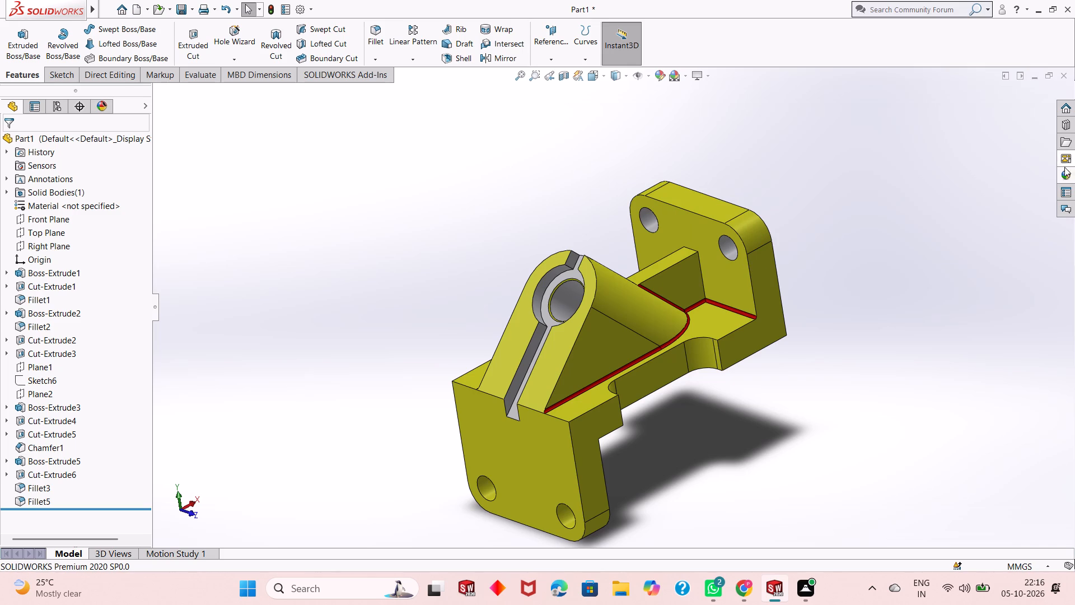
pyautogui.click(1067, 177)
pyautogui.moveTo(899, 391); pyautogui.dragTo(563, 519)
pyautogui.click(563, 519)
# Inspect the coloured bracket from the front and side, checking the flange holes, keyhole slot and red fillets.
pyautogui.moveTo(637, 491); pyautogui.dragTo(638, 490, button='middle')
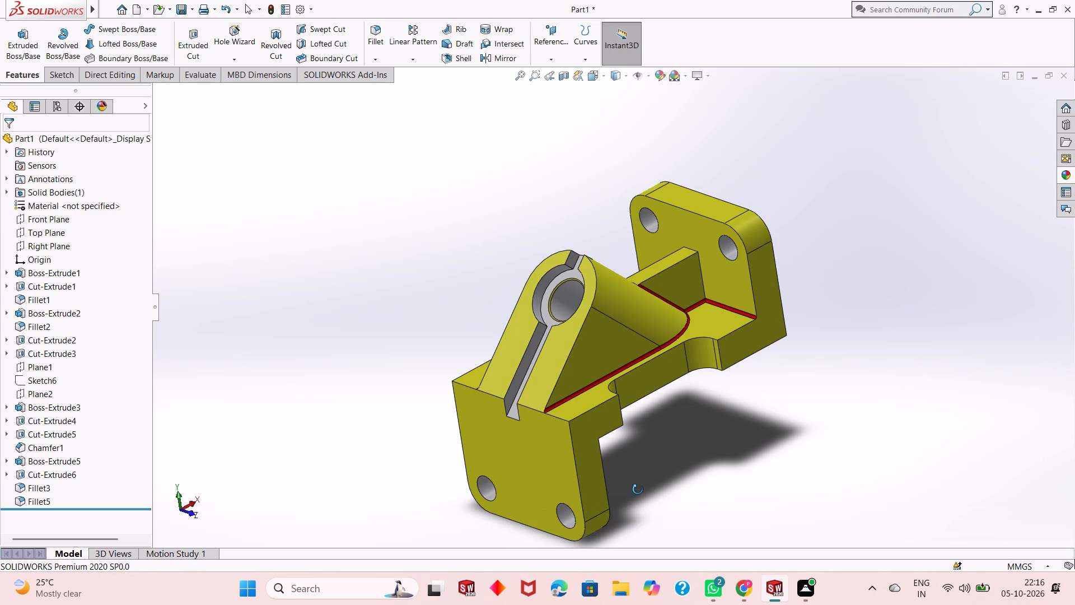
pyautogui.moveTo(638, 490); pyautogui.dragTo(642, 485, button='middle')
pyautogui.moveTo(643, 483); pyautogui.dragTo(690, 448, button='middle')
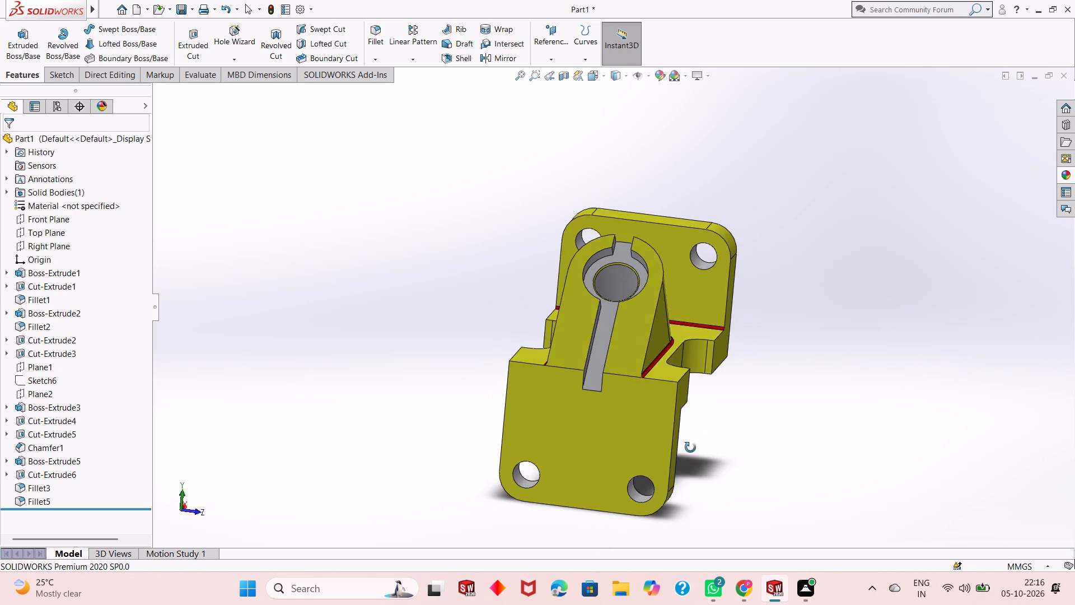
pyautogui.moveTo(690, 448); pyautogui.dragTo(629, 455, button='middle')
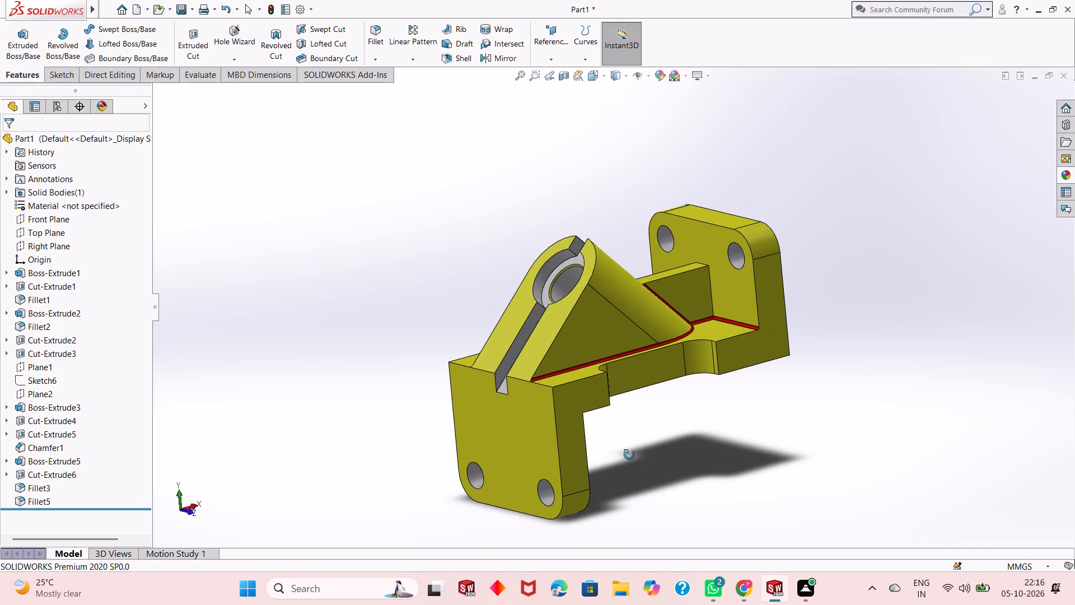
pyautogui.moveTo(629, 455); pyautogui.dragTo(635, 457, button='middle')
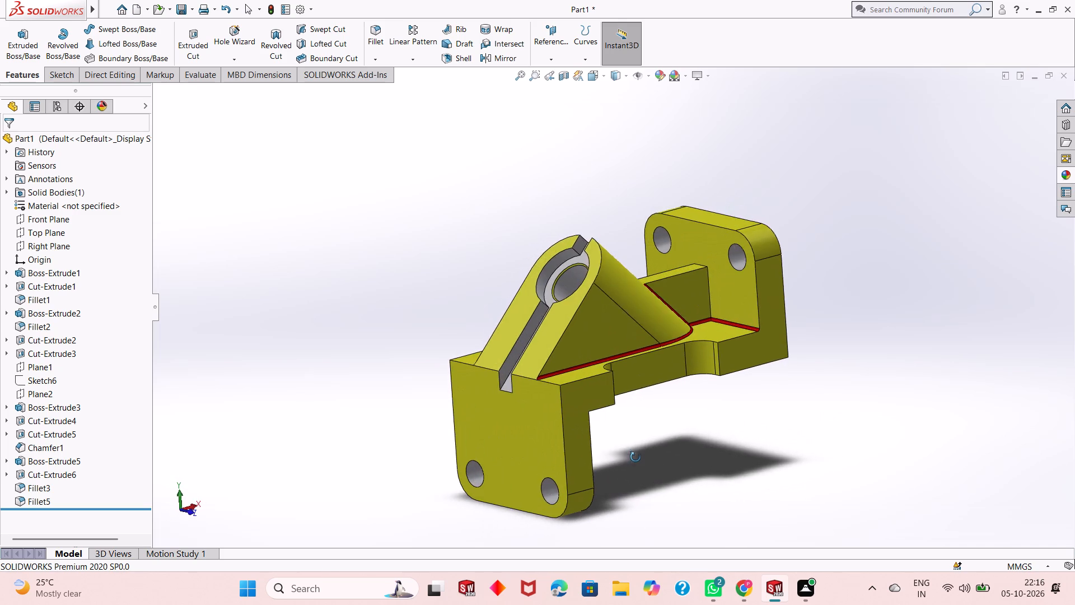
pyautogui.moveTo(635, 457); pyautogui.dragTo(619, 444, button='middle')
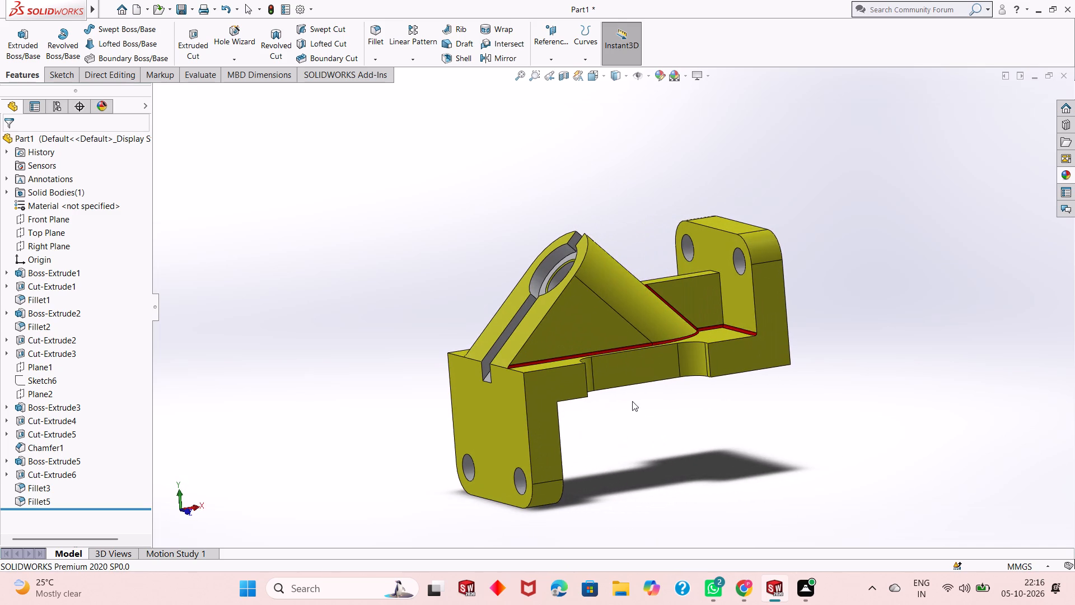
pyautogui.moveTo(633, 401); pyautogui.dragTo(638, 436, button='middle')
pyautogui.scroll(2, 639, 425)
pyautogui.moveTo(641, 380); pyautogui.dragTo(647, 430, button='middle')
pyautogui.scroll(-2, 648, 347)
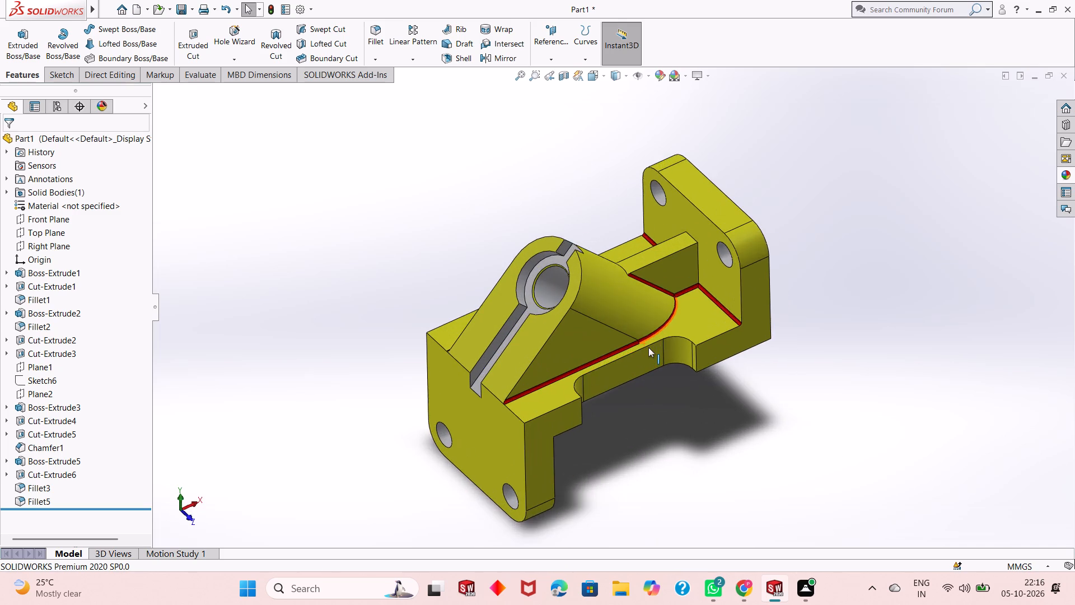
pyautogui.scroll(2, 663, 350)
pyautogui.scroll(-3, 661, 311)
pyautogui.scroll(1, 601, 400)
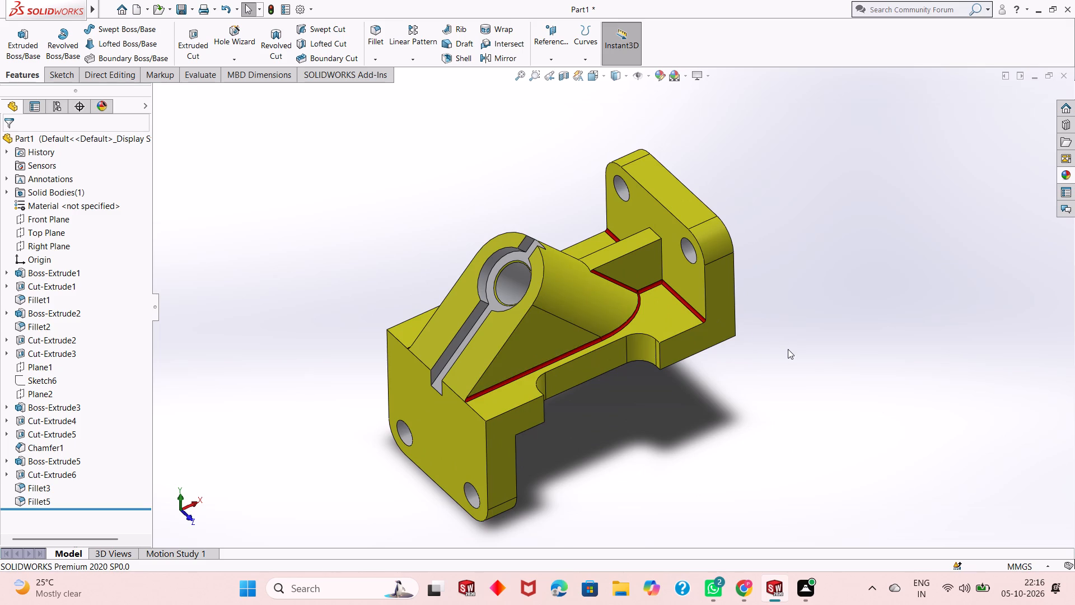
# Save the part in the Downloads folder as "Mounting support bracket with pivot lug".
pyautogui.hotkey('ctrl', 's')
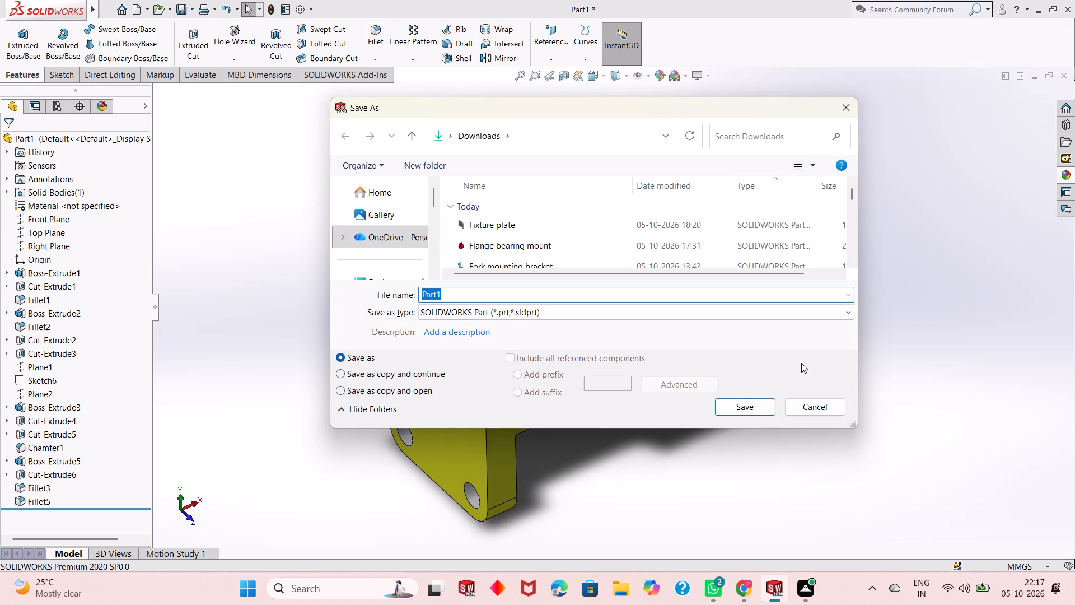
pyautogui.hotkey('shift', 'm')
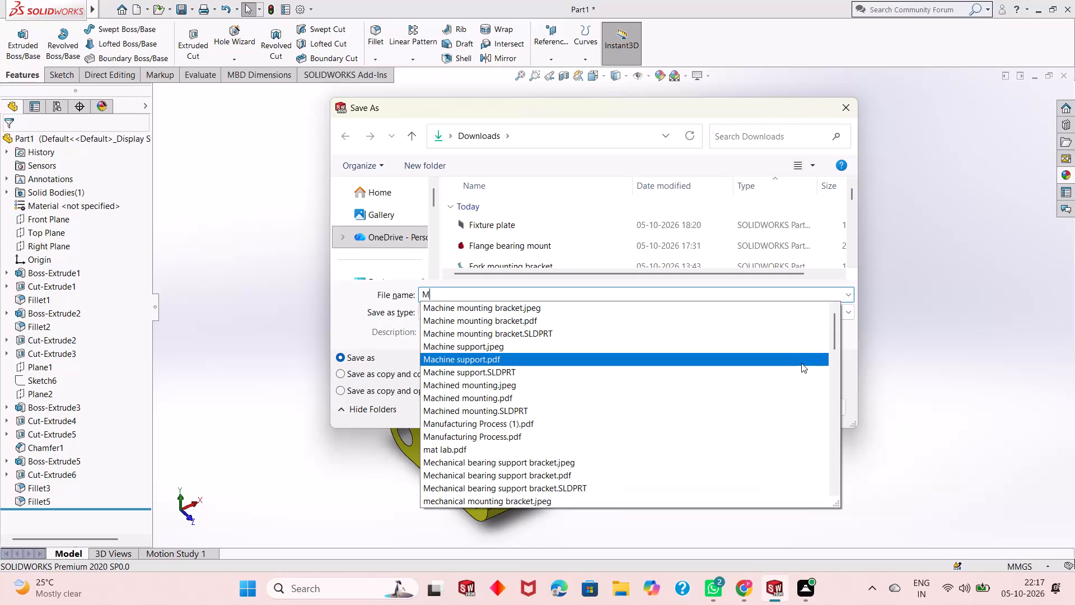
pyautogui.write('ounting')
pyautogui.press('space')
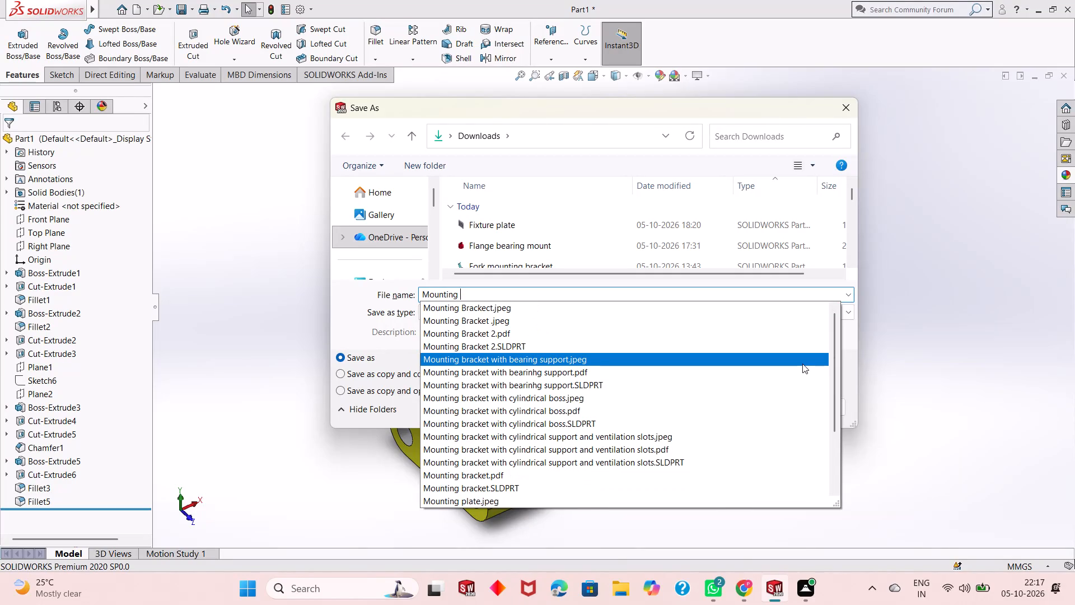
pyautogui.press('s')
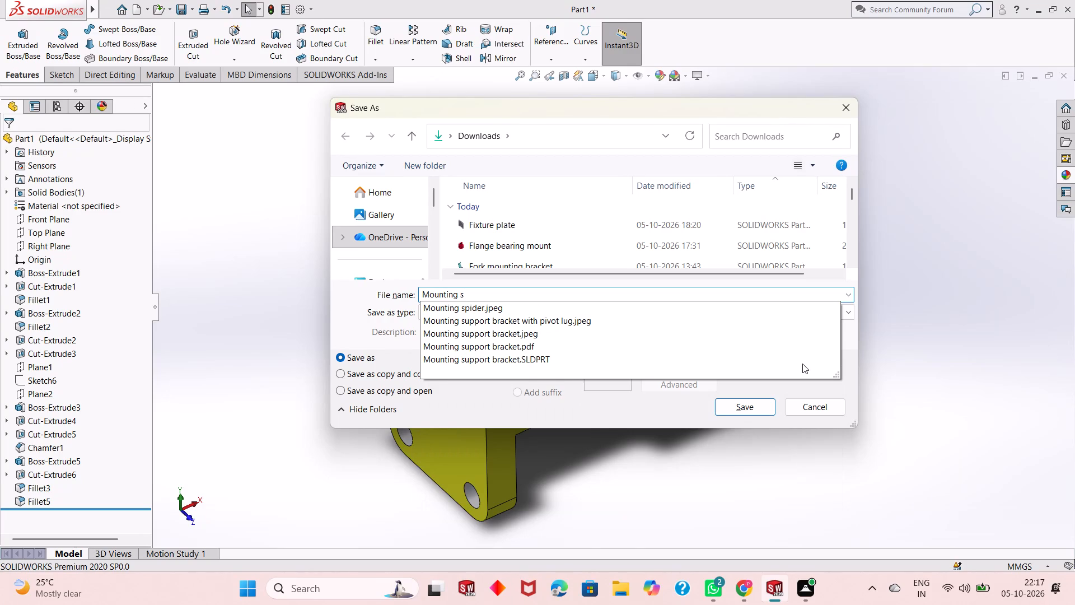
pyautogui.write('upport')
pyautogui.press('space')
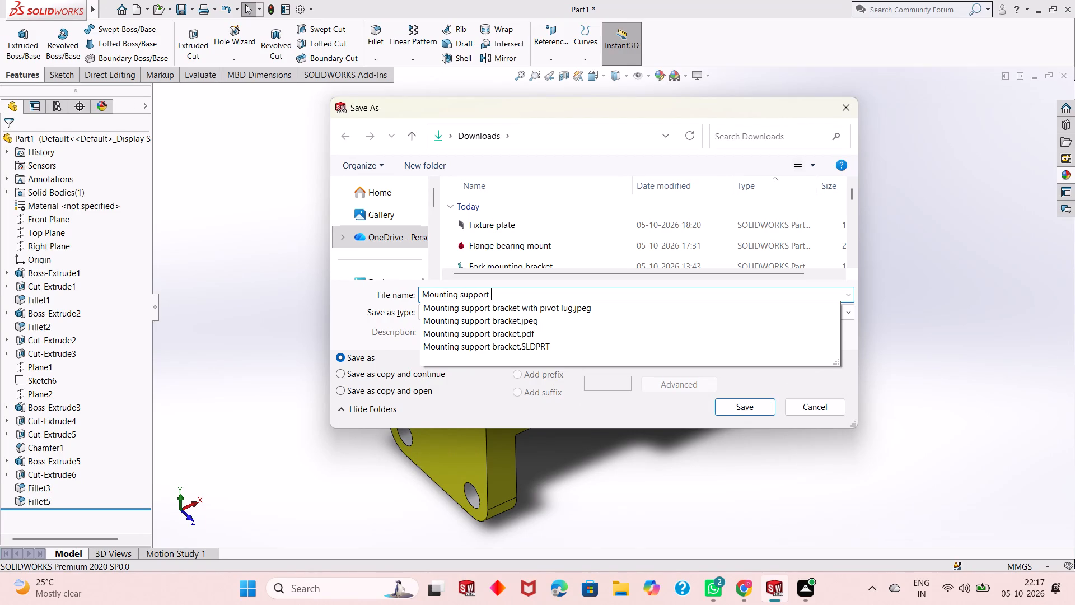
pyautogui.write('bracket')
pyautogui.press('space')
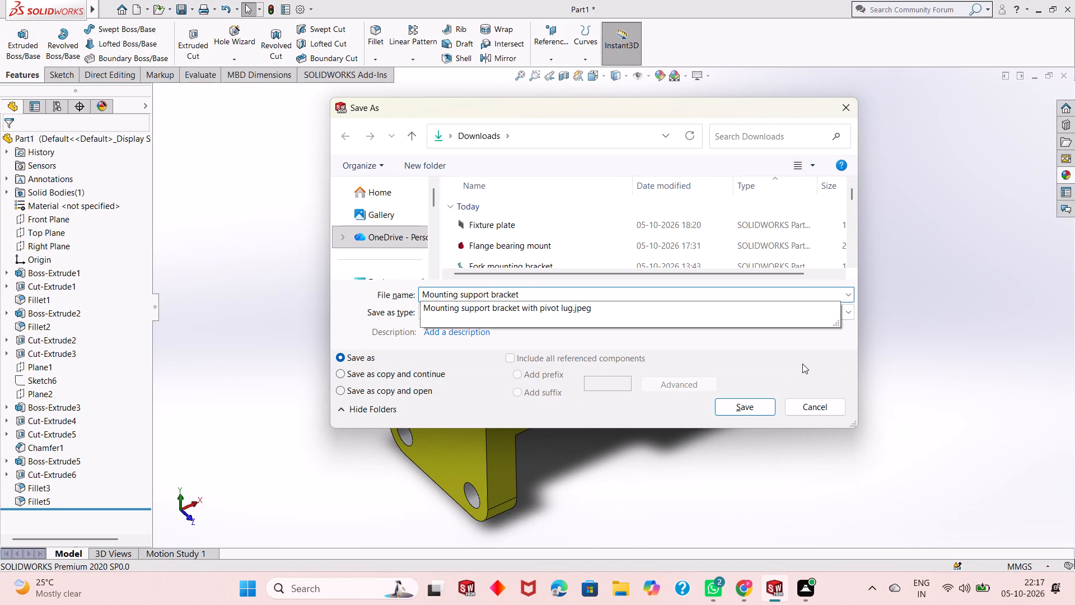
pyautogui.write('with')
pyautogui.press('space')
pyautogui.write('pivot')
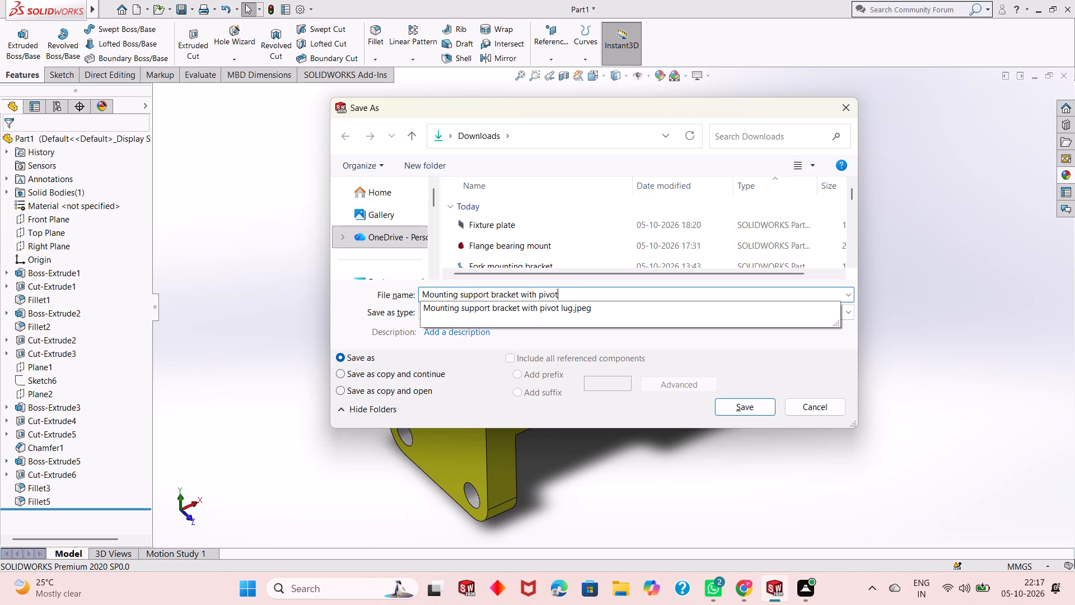
pyautogui.press('space')
pyautogui.write('lug')
pyautogui.click(742, 407)
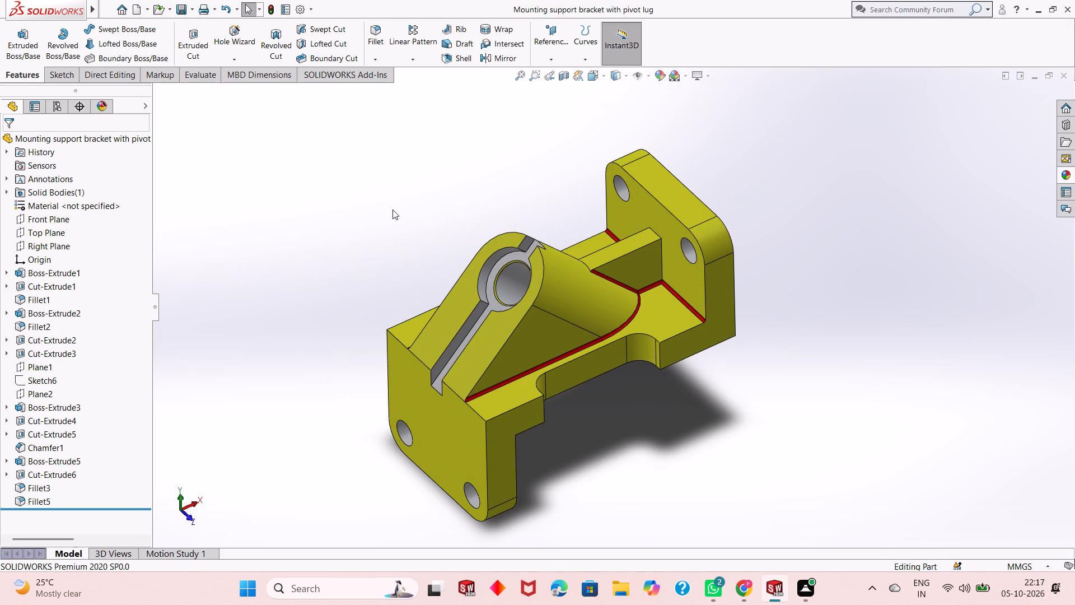
# Save a copy of the bracket as an Adobe Portable Document Format (PDF) file under the same name.
pyautogui.click(193, 11)
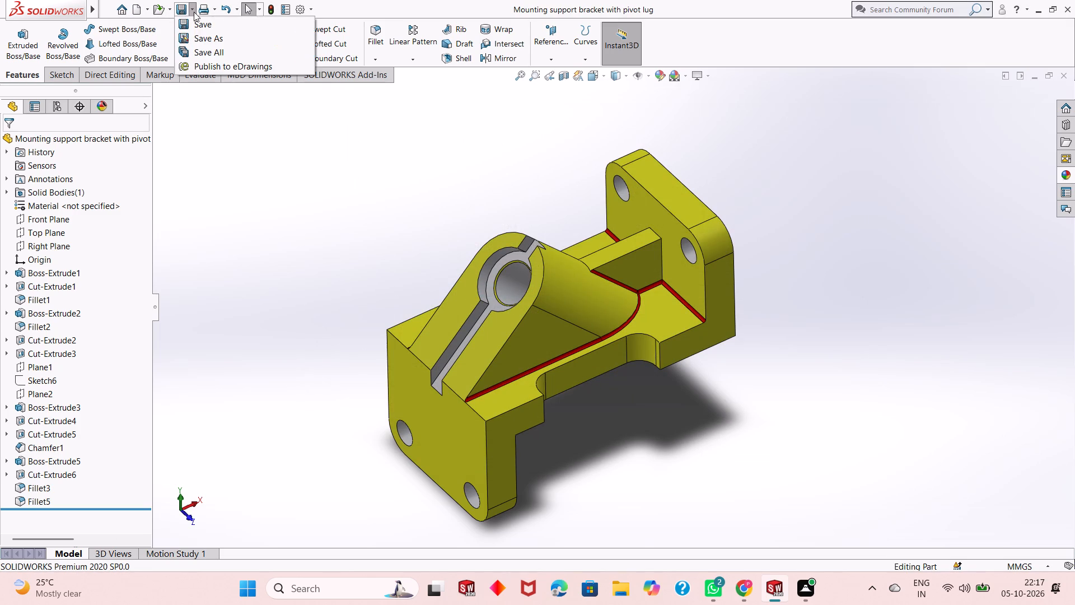
pyautogui.click(208, 44)
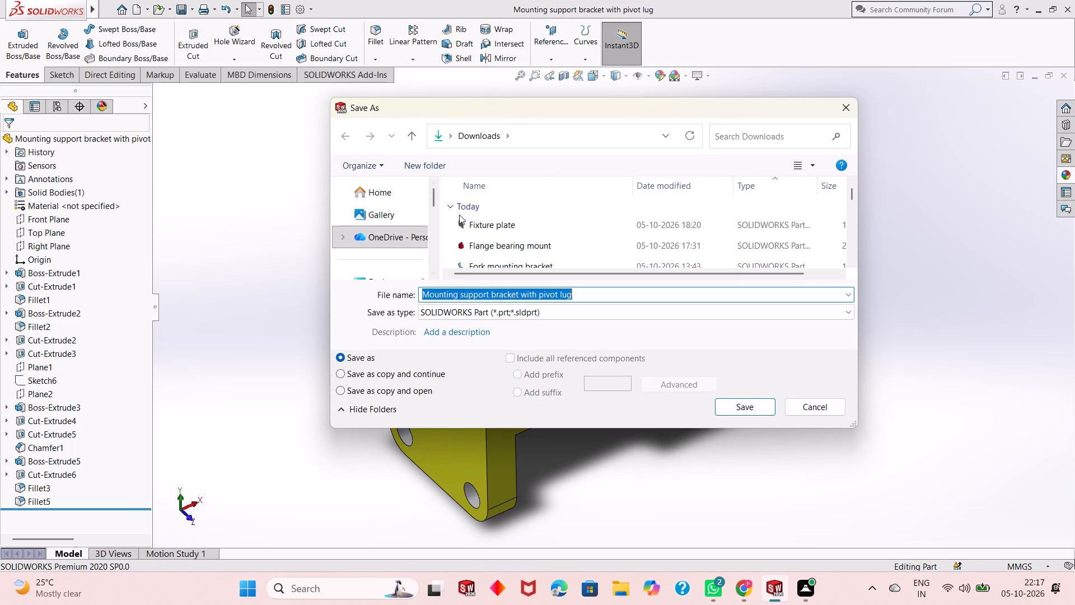
pyautogui.click(562, 313)
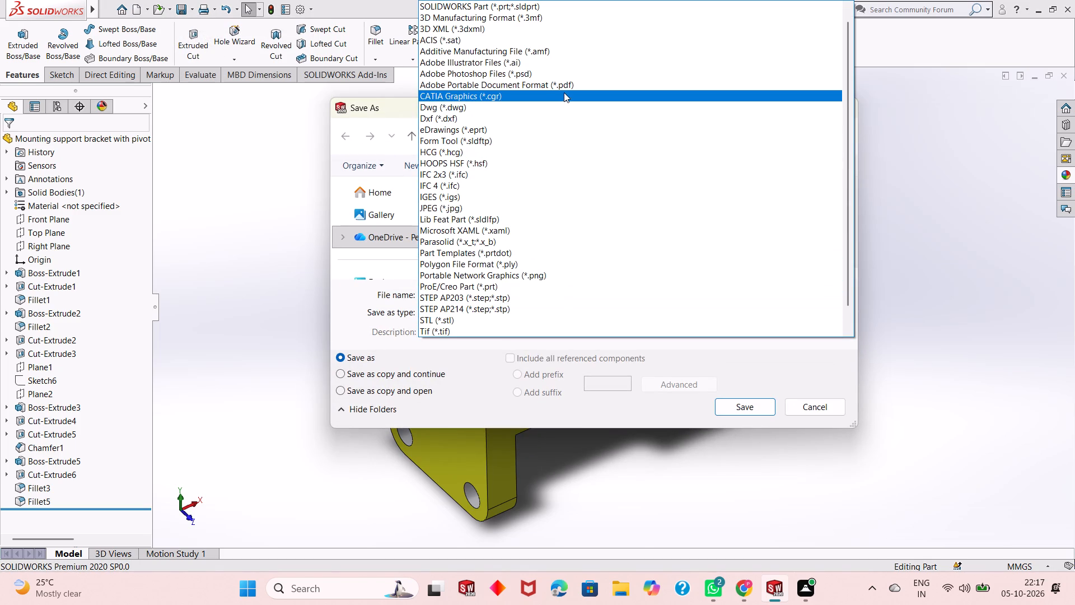
pyautogui.click(569, 85)
pyautogui.click(754, 435)
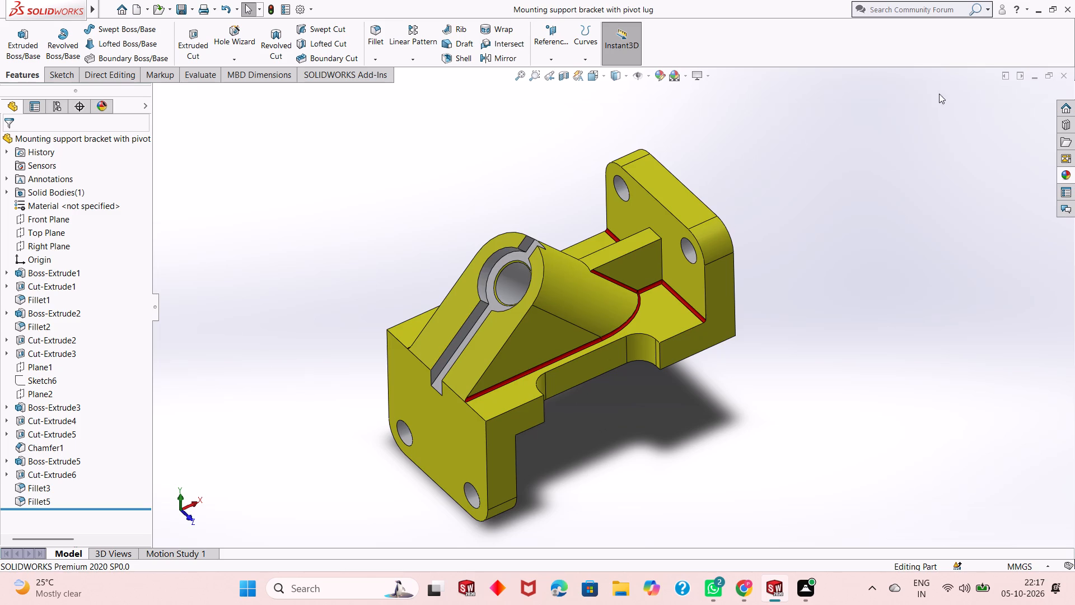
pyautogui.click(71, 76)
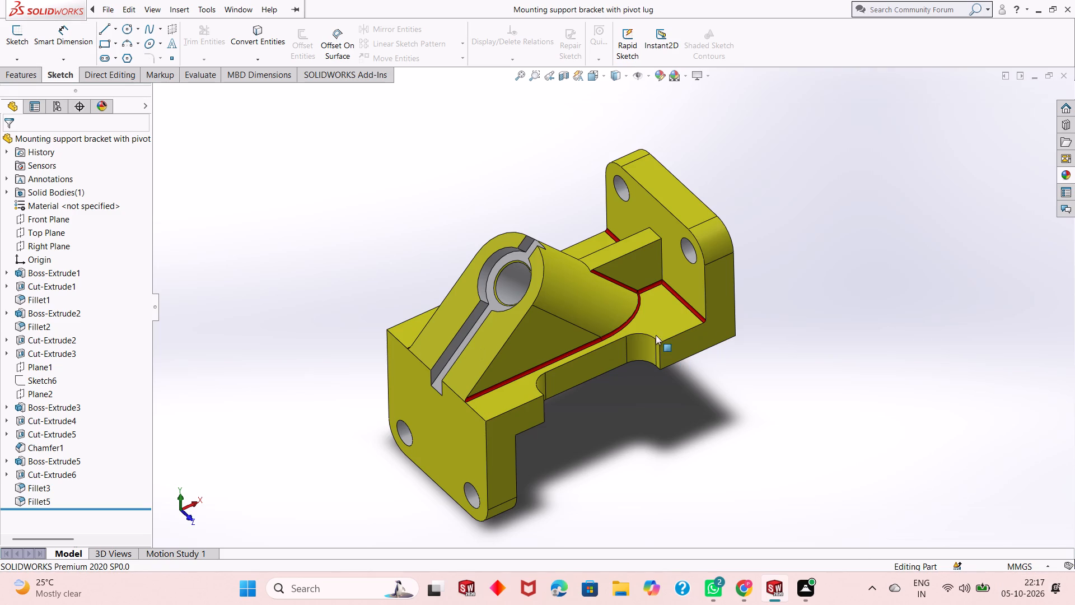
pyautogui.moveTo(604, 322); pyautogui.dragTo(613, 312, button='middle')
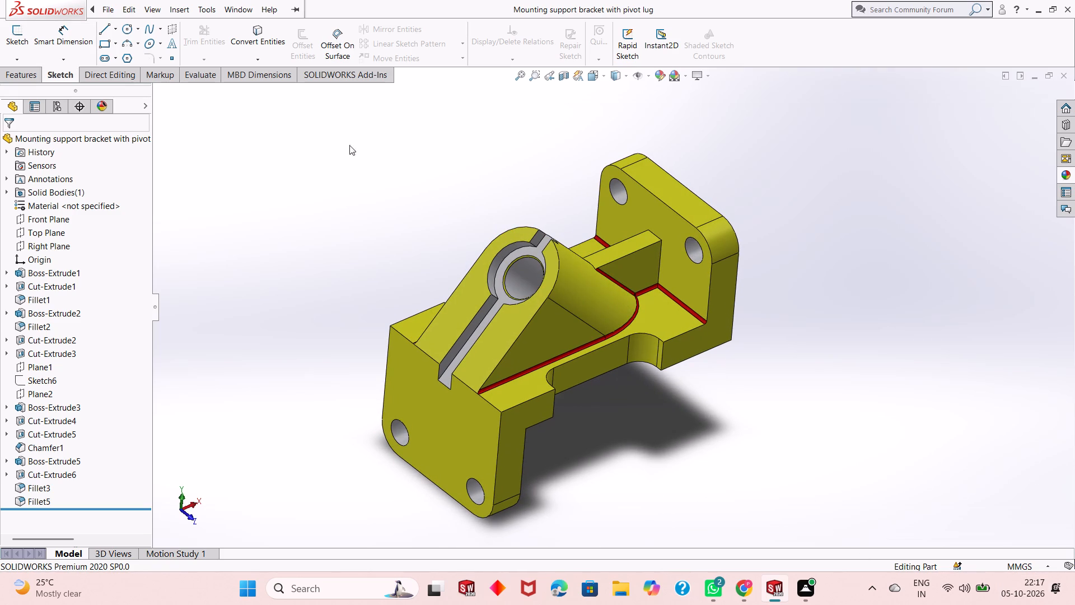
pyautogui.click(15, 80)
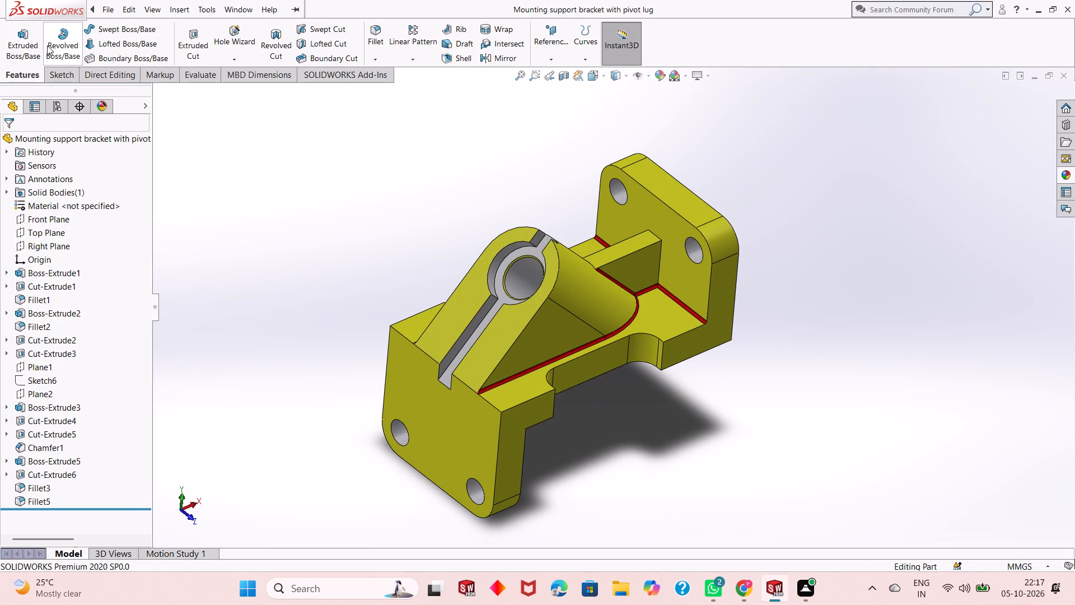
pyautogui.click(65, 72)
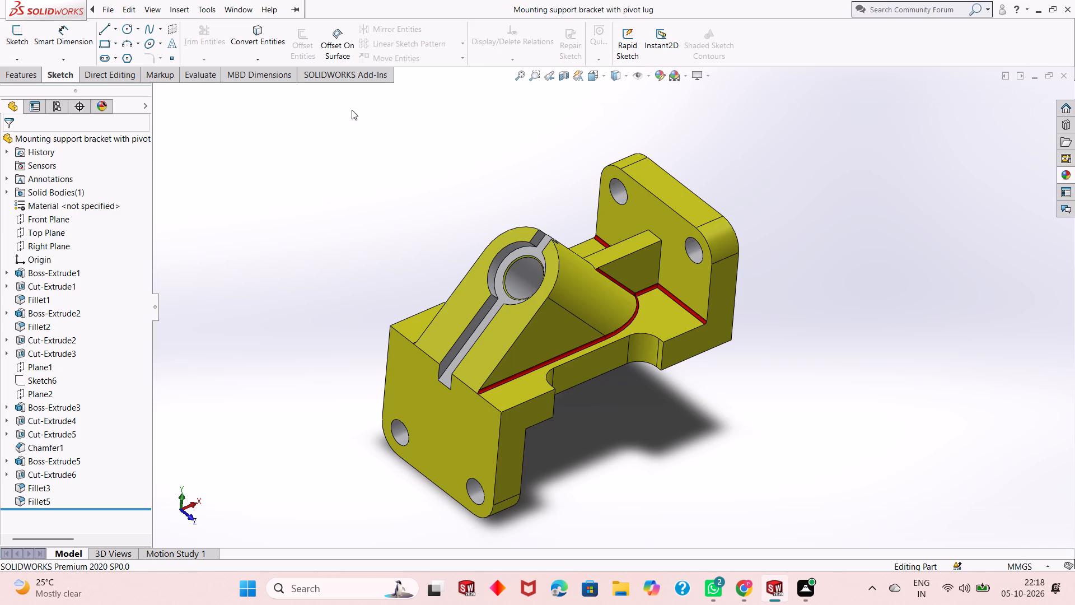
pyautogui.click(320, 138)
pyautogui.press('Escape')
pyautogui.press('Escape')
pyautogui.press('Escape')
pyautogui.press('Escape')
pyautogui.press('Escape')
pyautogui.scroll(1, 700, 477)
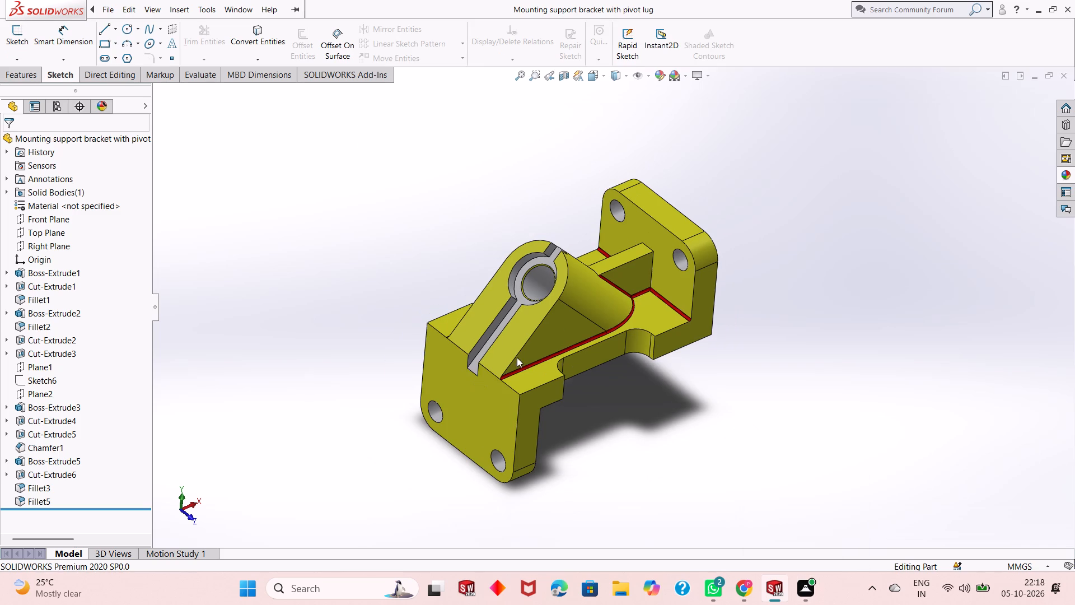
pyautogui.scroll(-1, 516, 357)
# Save the bracket part again under its existing name.
pyautogui.hotkey('ctrl', 's')
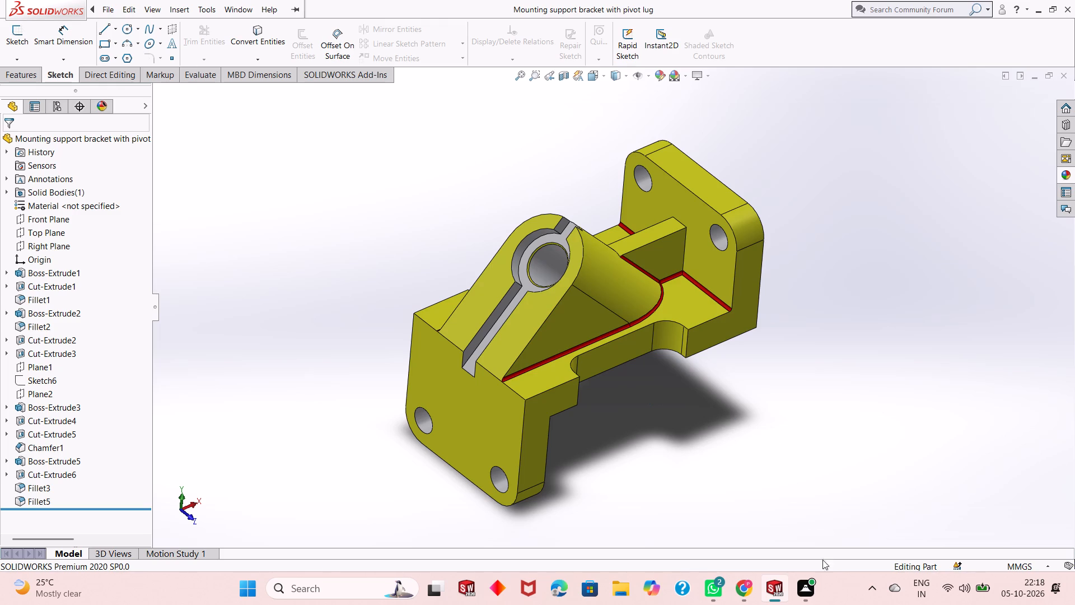